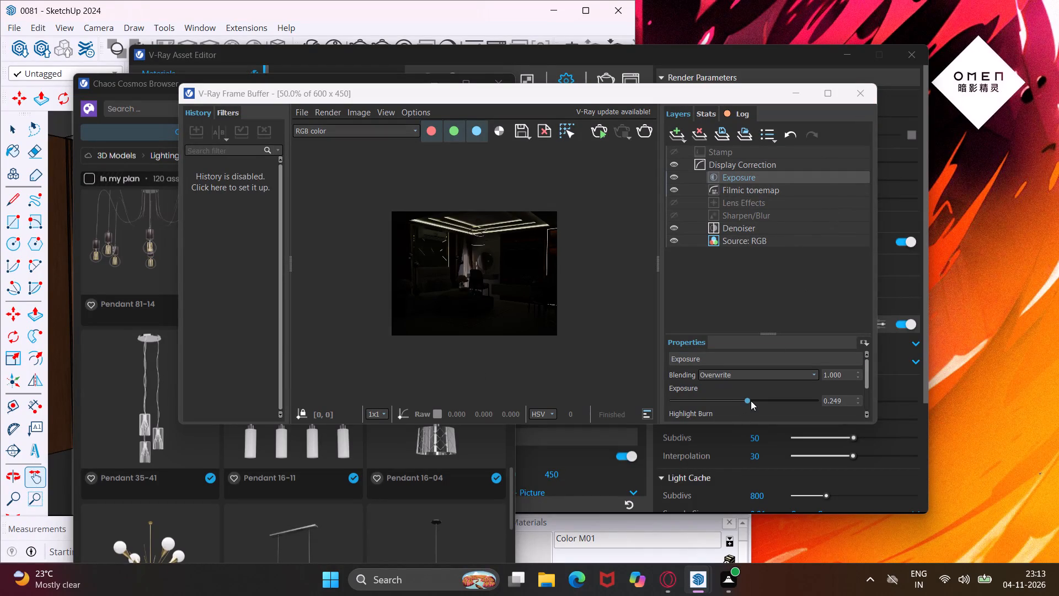
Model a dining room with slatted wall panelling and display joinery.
Raise the Exposure layer's exposure value to 5.000 to brighten the dark bedroom render.
drag(752, 400, 772, 401)
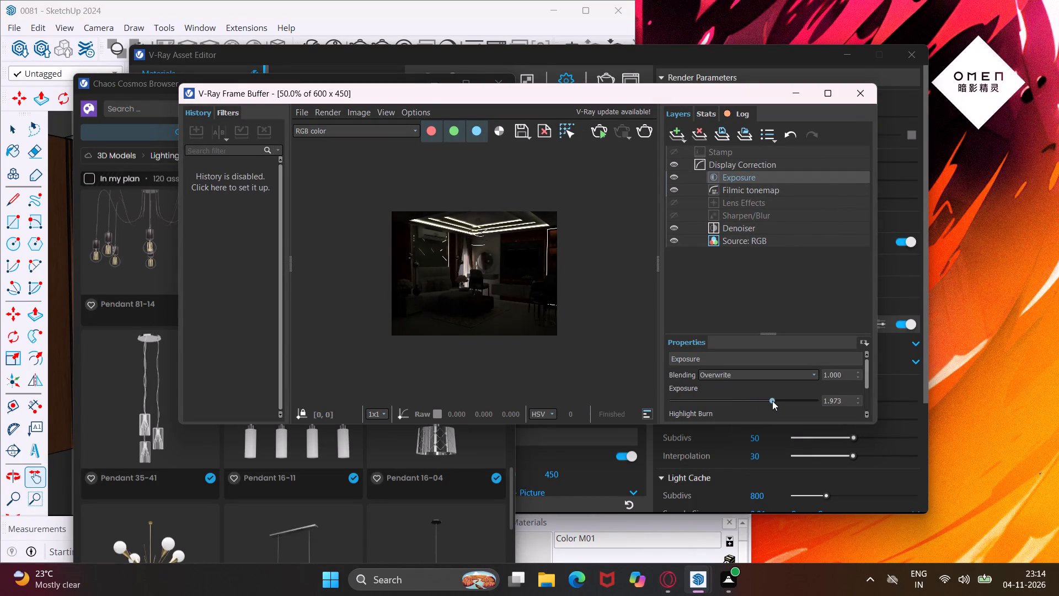
drag(772, 401, 814, 410)
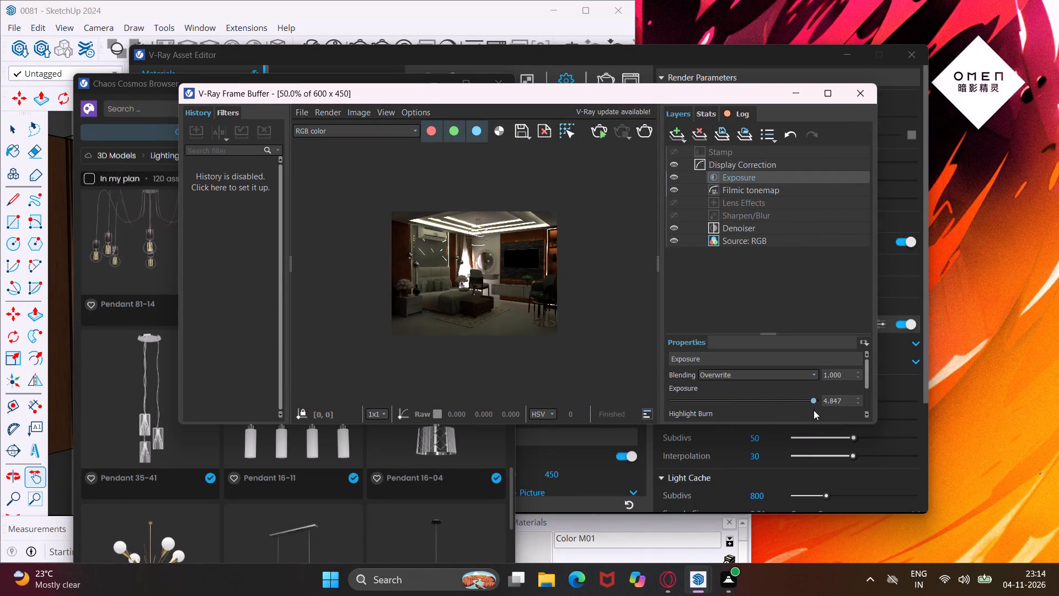
drag(814, 410, 817, 411)
Lower the Exposure layer's contrast to about -0.68 and check the bedroom render up close.
scroll(748, 372, down, 1)
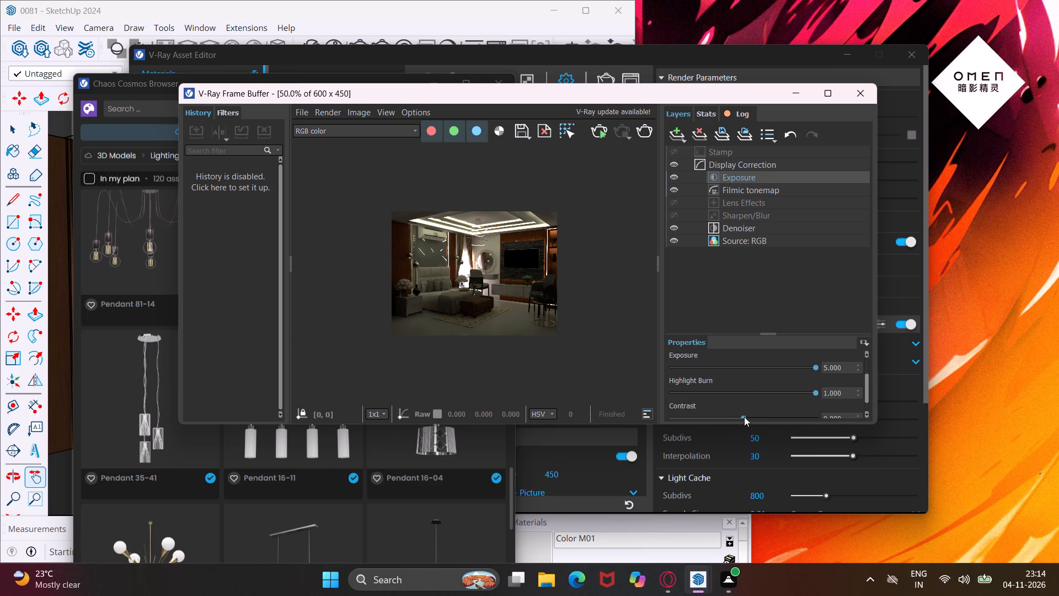
drag(744, 417, 705, 420)
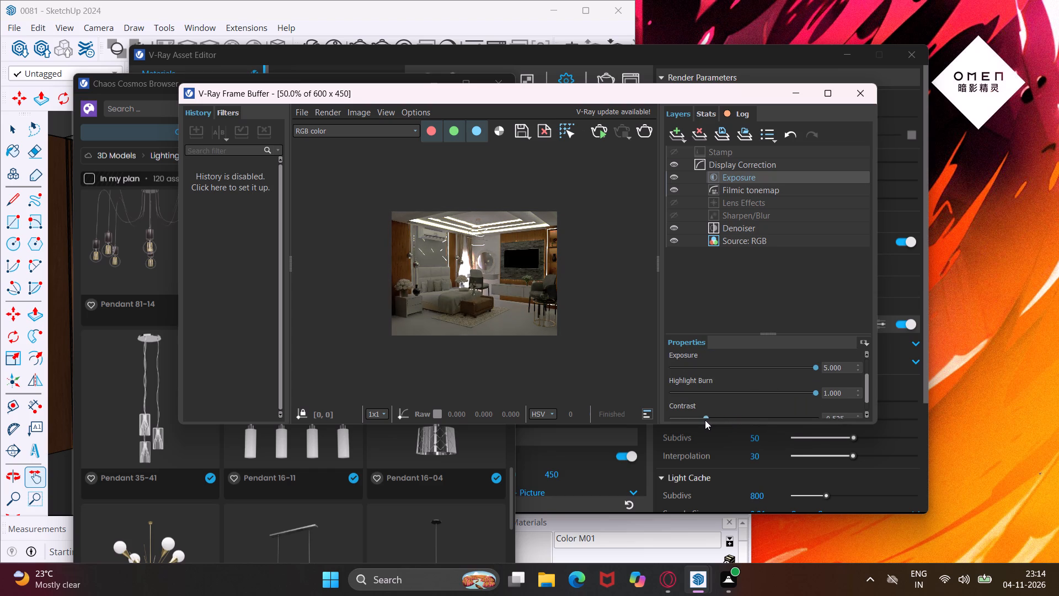
drag(705, 420, 698, 421)
drag(698, 421, 695, 421)
scroll(480, 315, up, 2)
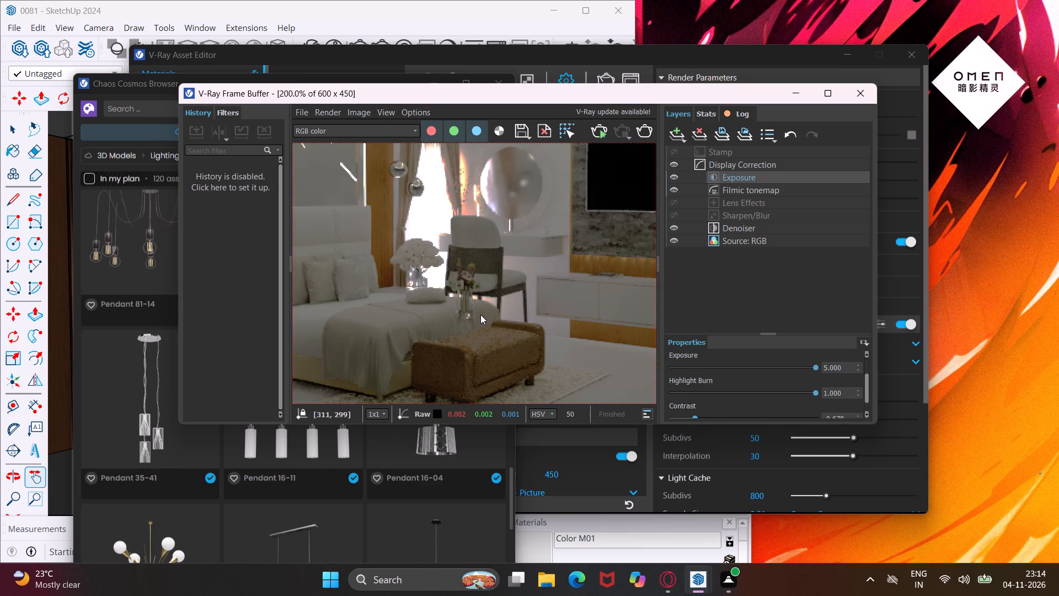
scroll(480, 315, down, 2)
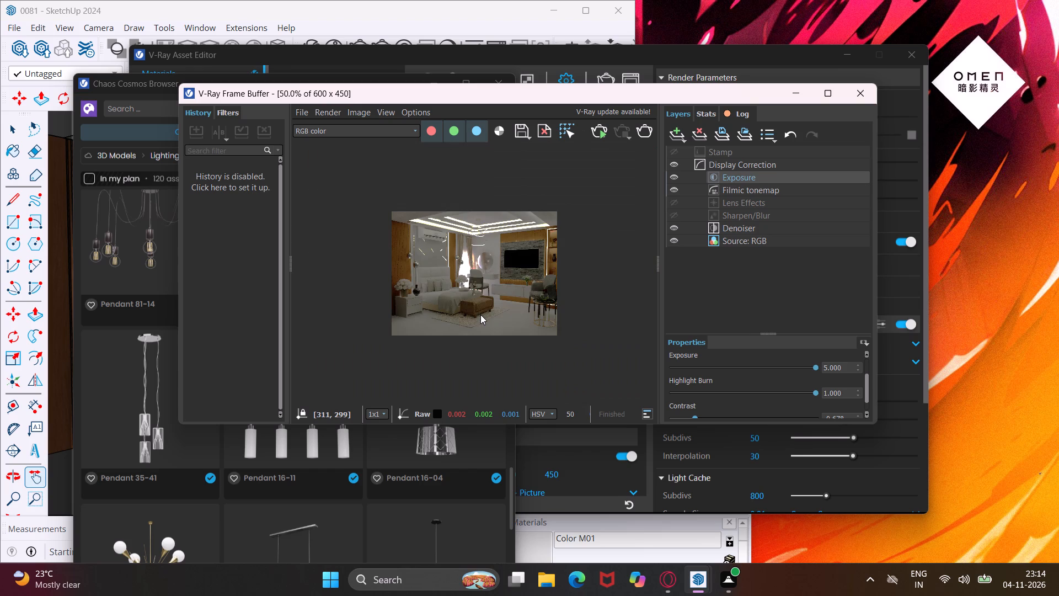
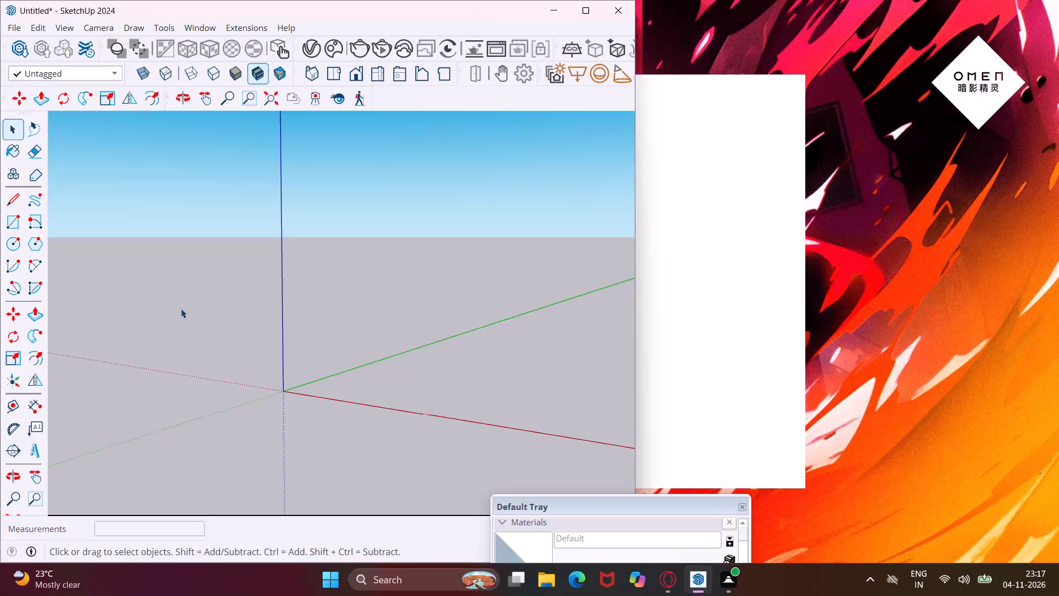
Draw a 10' by 10' rectangle flat on the ground near the origin as the room's floor.
scroll(181, 308, down, 3)
middle_drag(256, 354, 254, 418)
scroll(194, 344, down, 3)
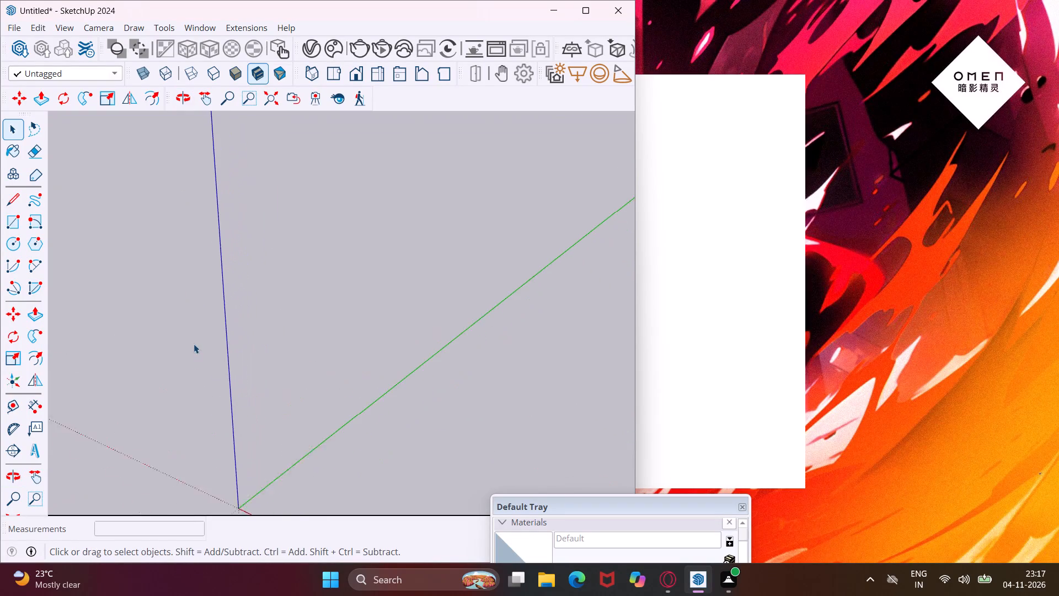
scroll(194, 344, down, 7)
middle_drag(250, 397, 233, 430)
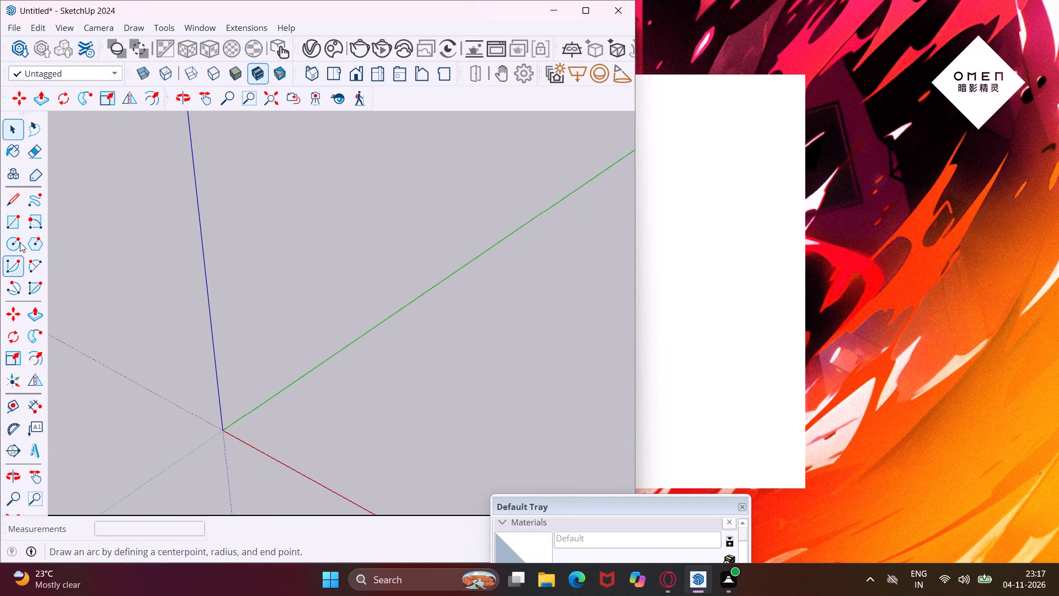
click(15, 227)
scroll(185, 377, down, 3)
click(292, 422)
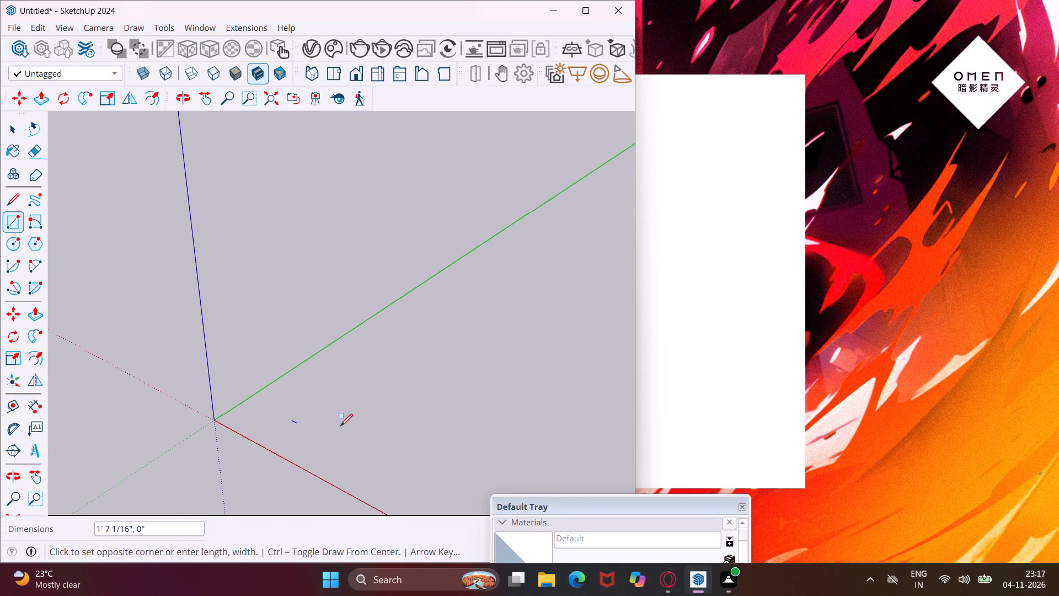
click(570, 368)
text(10')
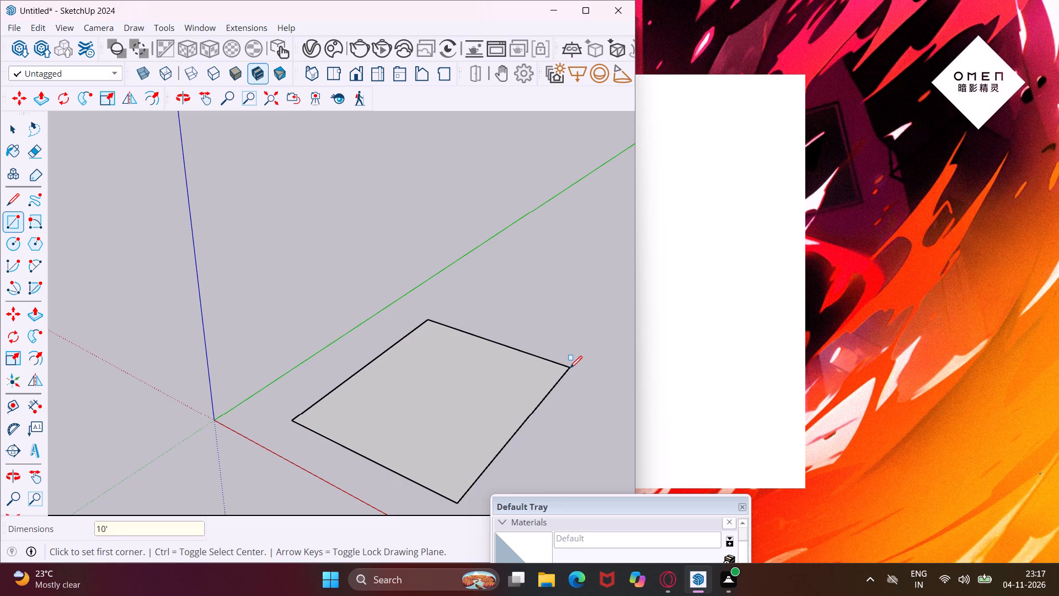
key(BackSpace)
key(comma)
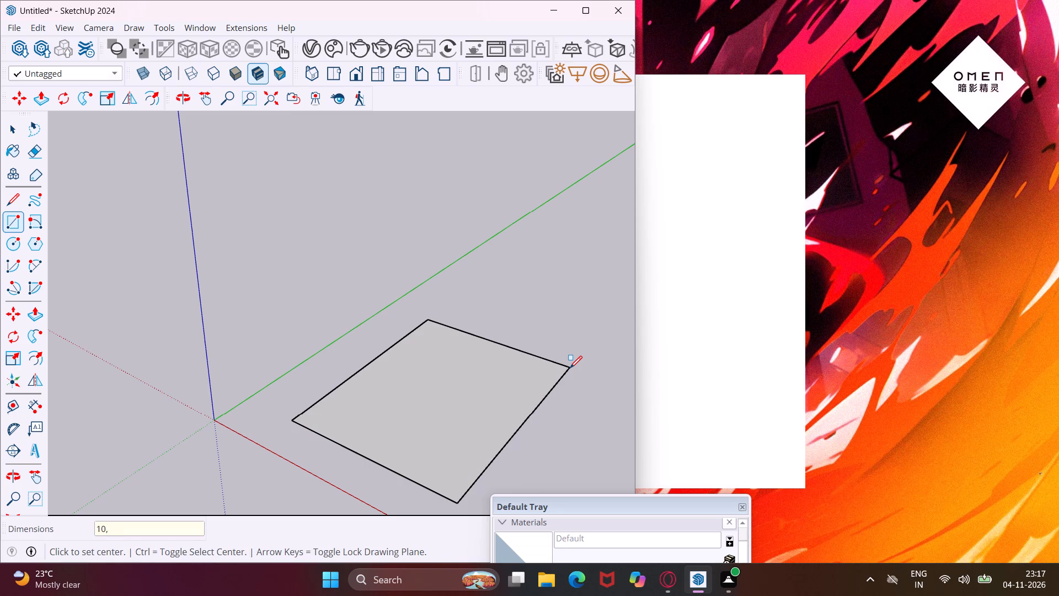
key(BackSpace)
key(BackSpace)
key(BackSpace)
text(10',)
text(10')
key(Return)
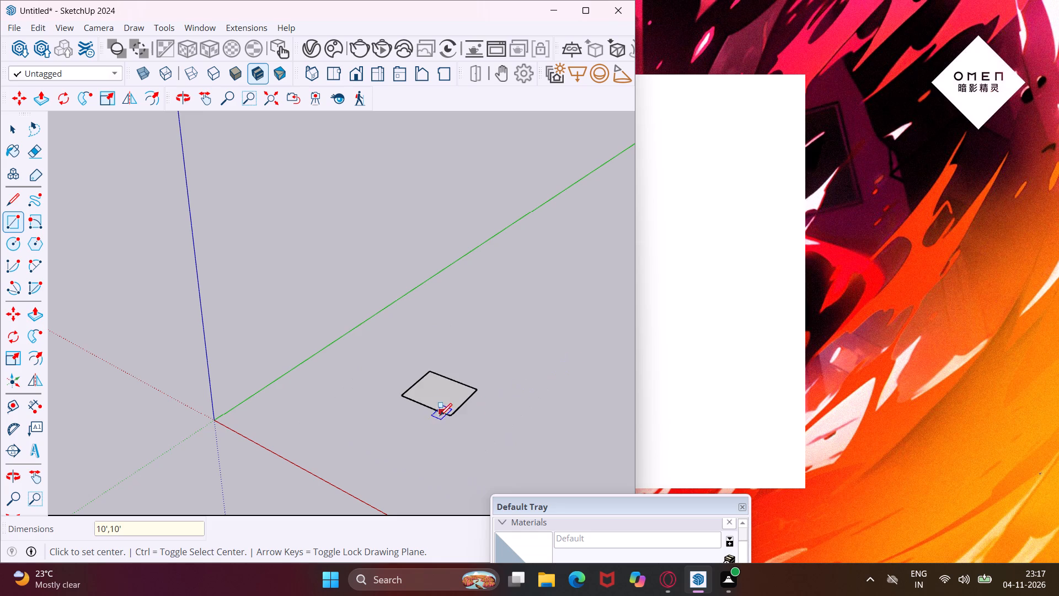
key(Escape)
key(space)
scroll(443, 390, up, 4)
middle_drag(443, 390, 475, 419)
scroll(472, 395, up, 8)
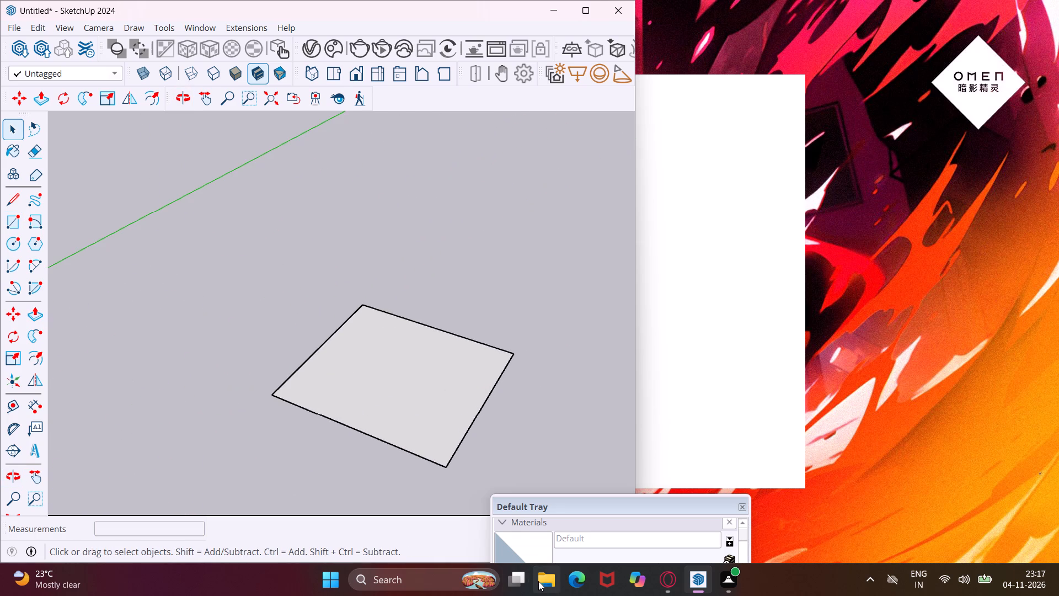
Open the dining room reference image 522e9f01856f31c327173c4c6fae620f.jpg from the Downloads folder and place it side by side with the SketchUp model.
click(543, 581)
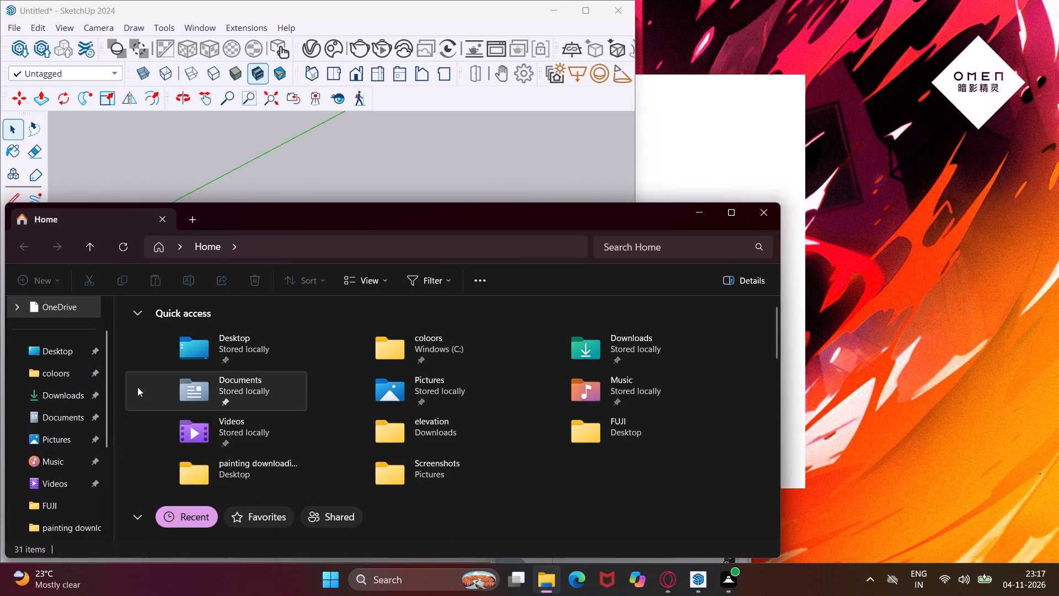
click(46, 394)
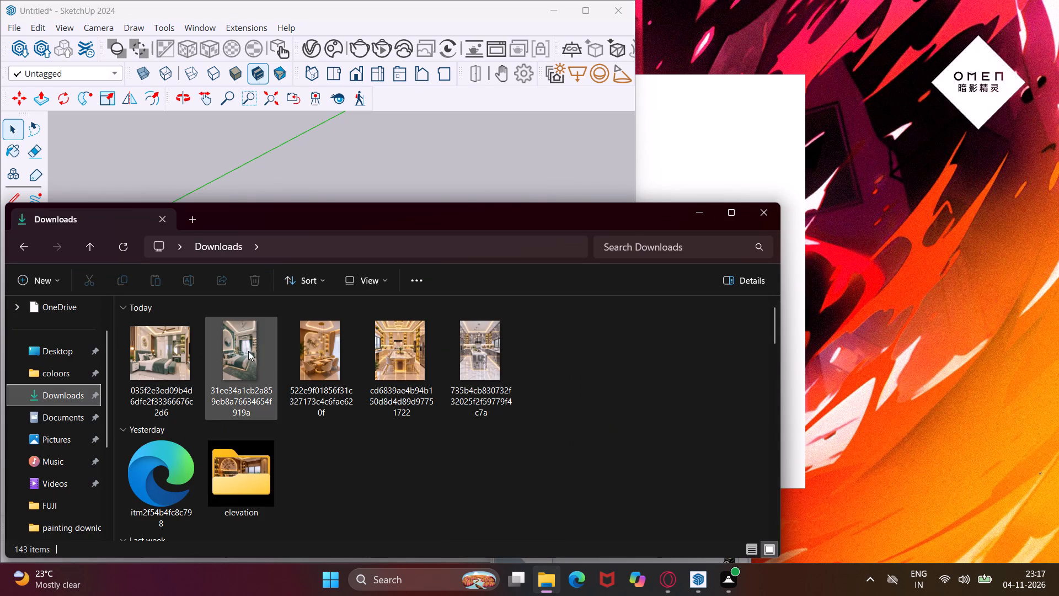
double_click(330, 370)
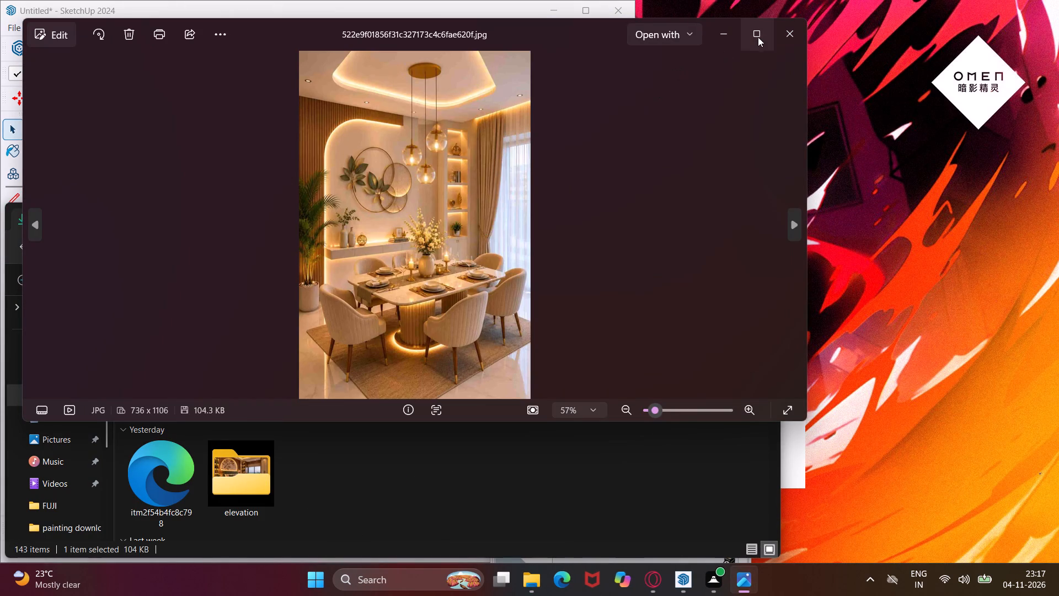
click(809, 115)
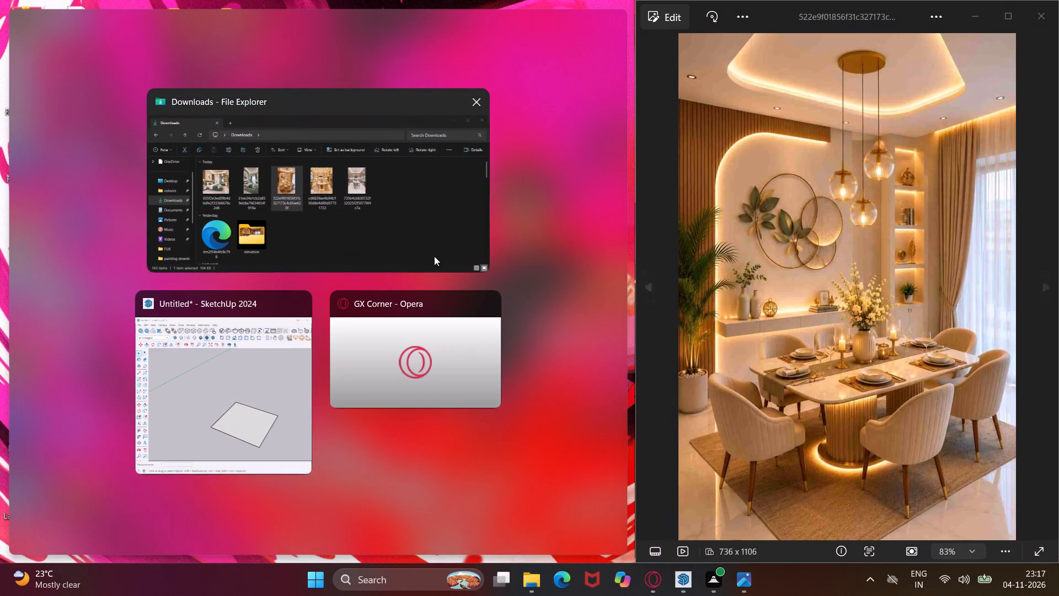
click(231, 397)
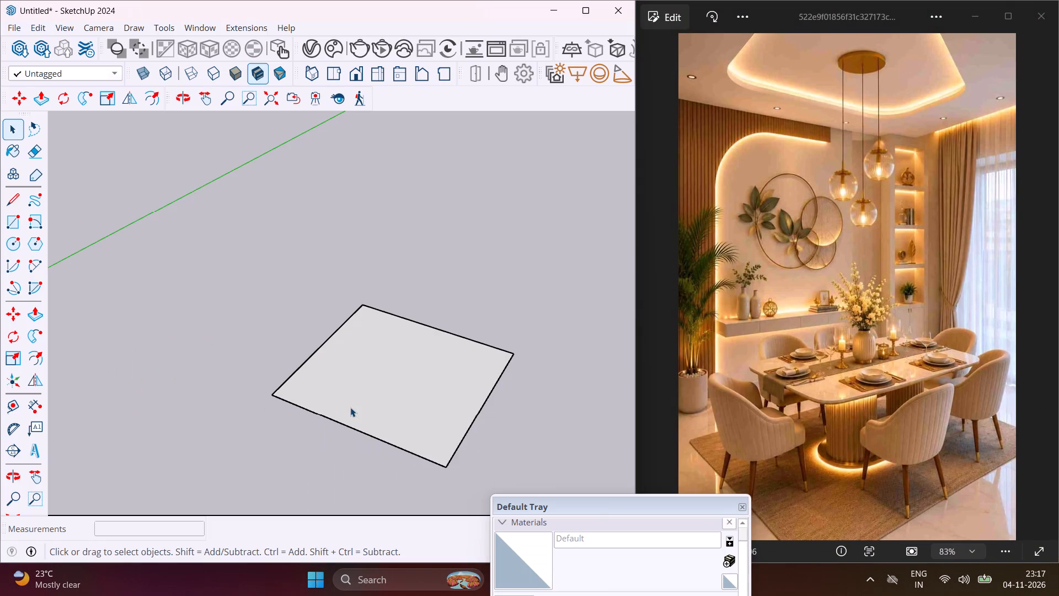
Place guide lines 9" inside two adjacent edges of the floor square to mark the wall thickness.
scroll(350, 407, up, 3)
middle_drag(350, 407, 351, 435)
scroll(273, 392, down, 3)
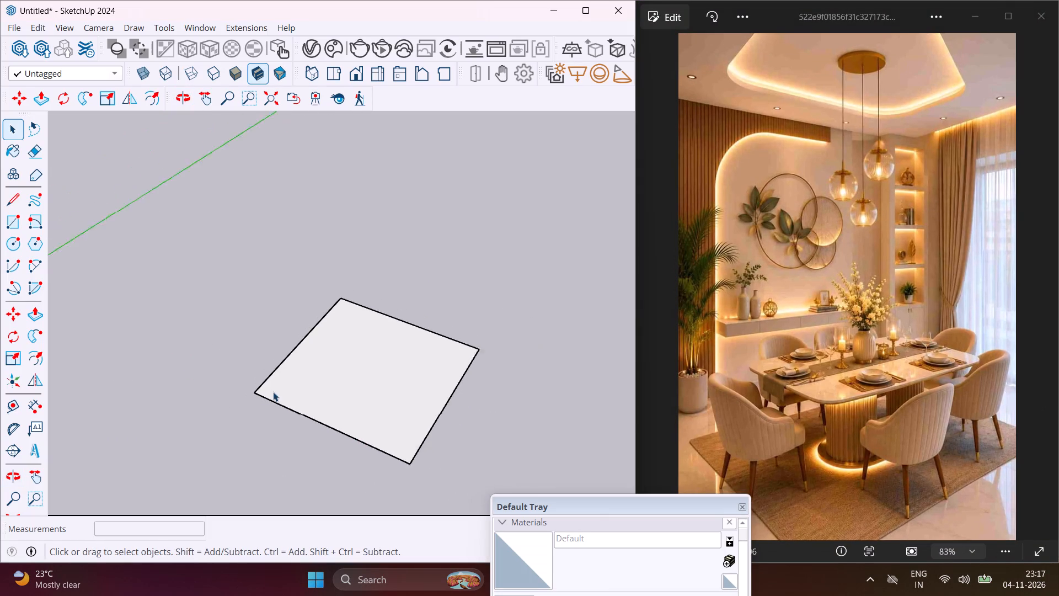
scroll(273, 392, down, 2)
scroll(354, 394, up, 4)
middle_drag(354, 394, 354, 417)
scroll(354, 417, up, 1)
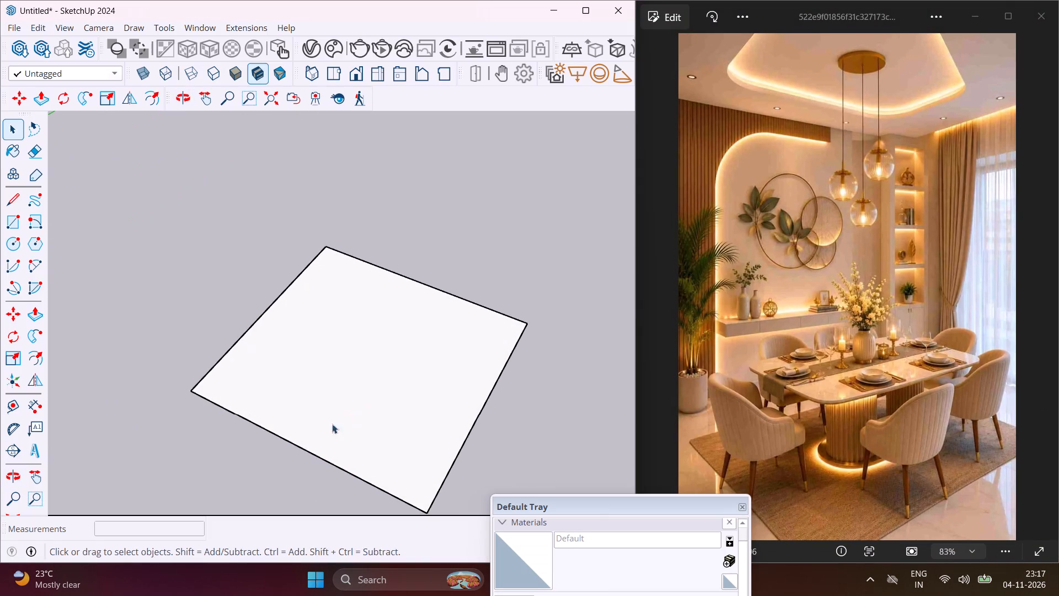
click(22, 403)
scroll(216, 355, up, 3)
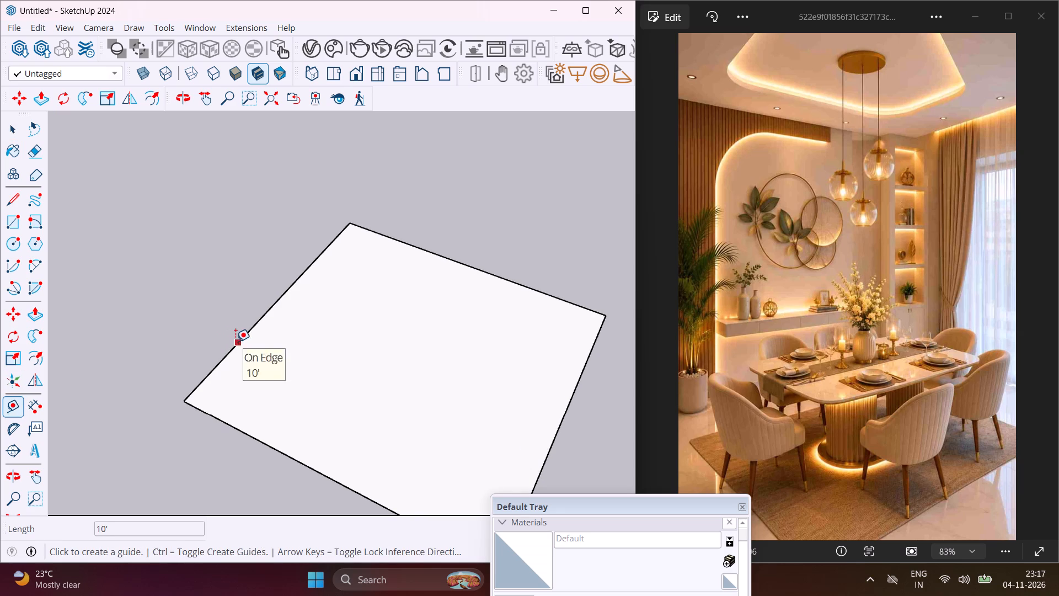
click(236, 342)
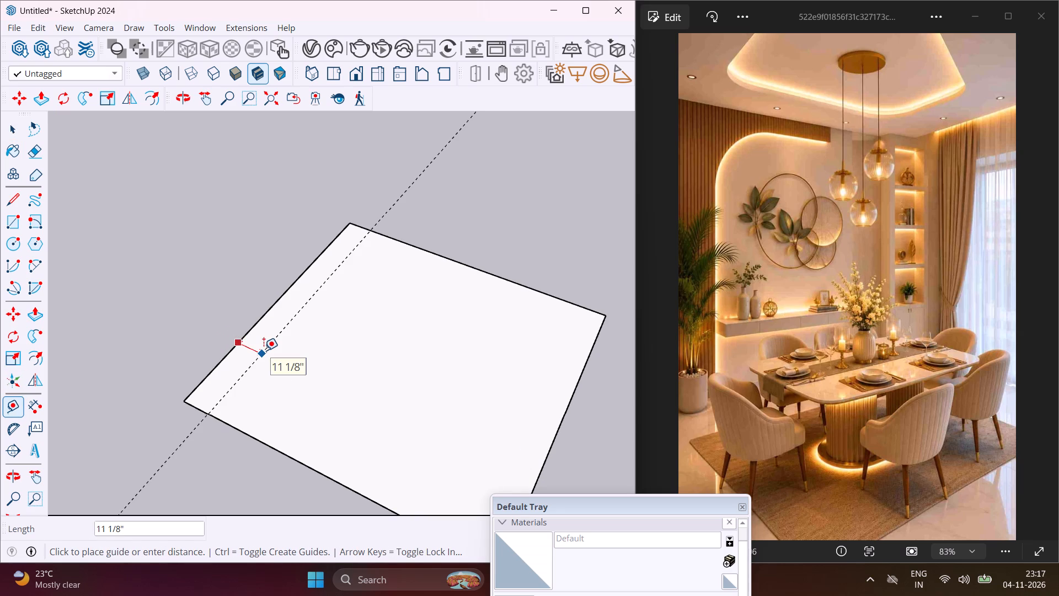
text(9")
key(Return)
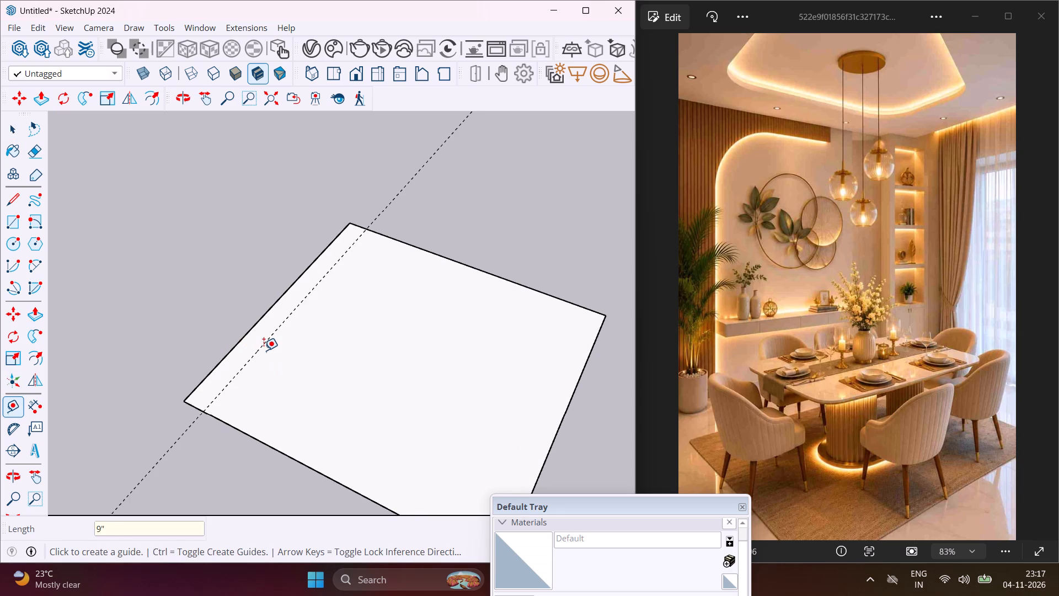
click(494, 279)
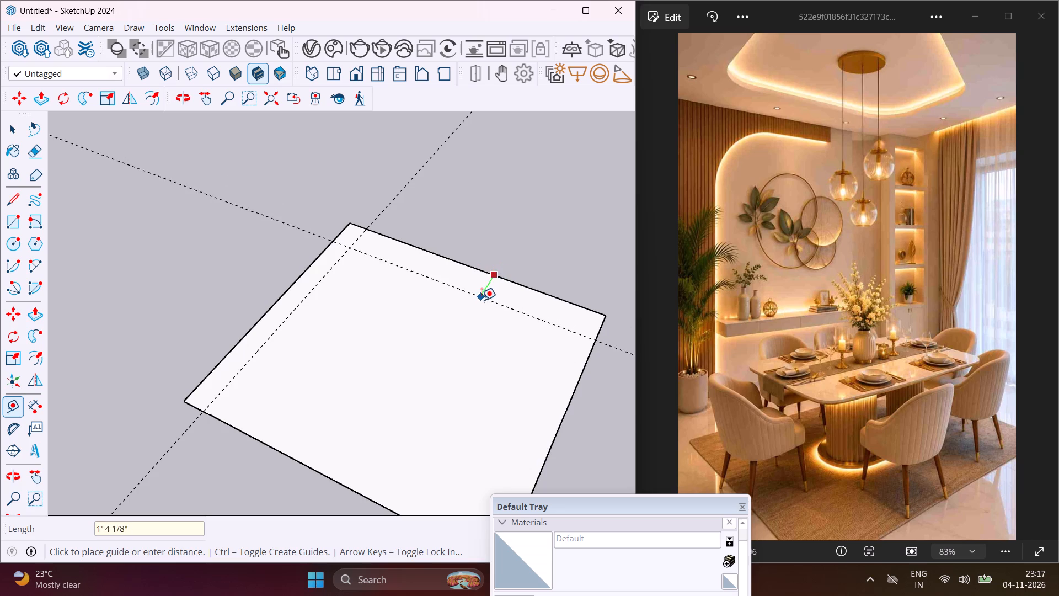
key(9)
key(shift+quotedbl)
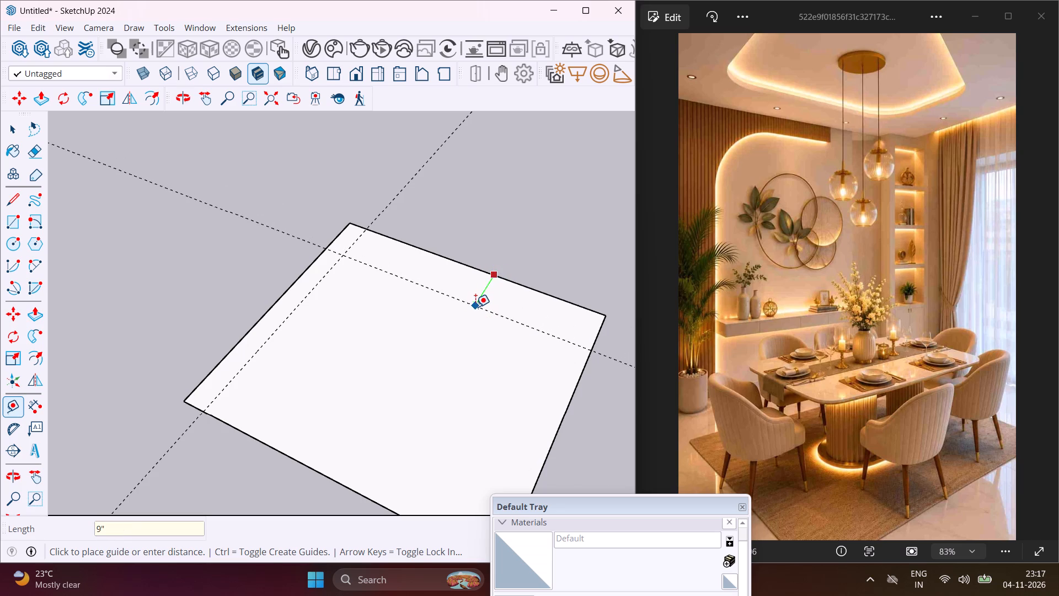
key(Return)
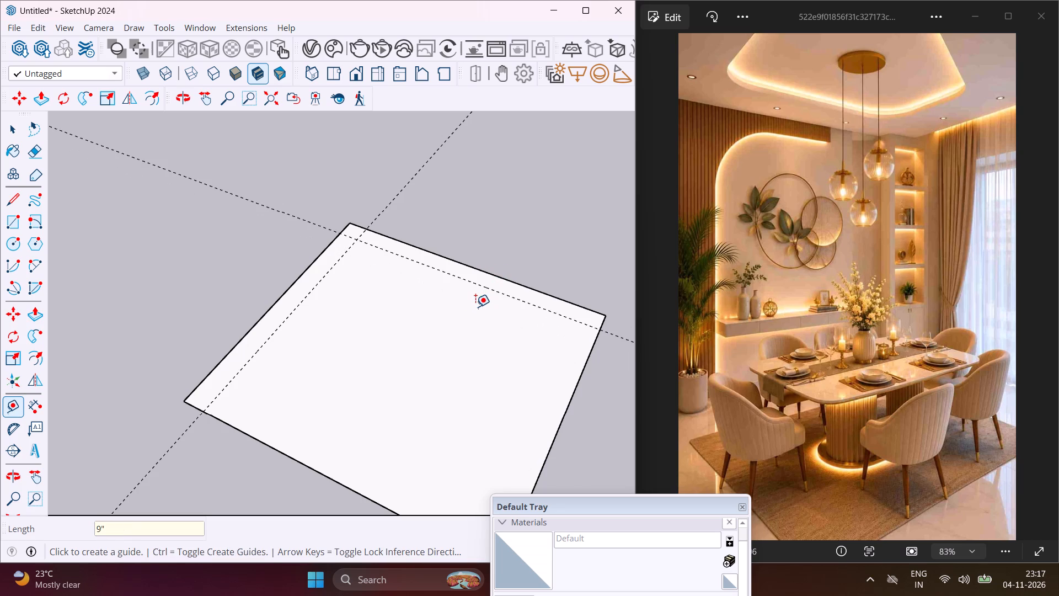
Add a parallel guide line 1' further into the floor from the first 9" wall guide.
scroll(349, 276, up, 3)
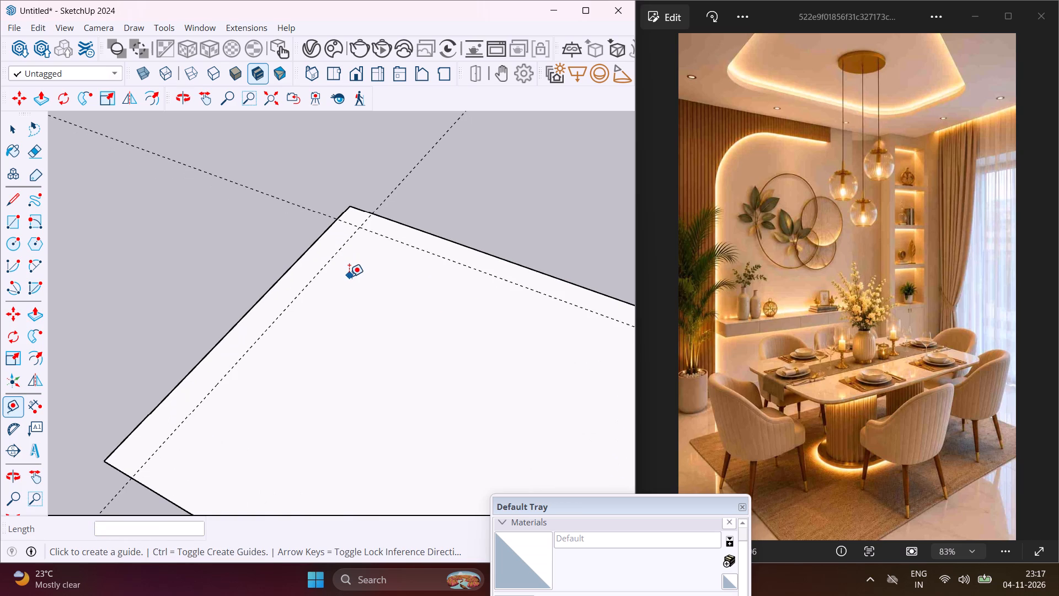
click(313, 284)
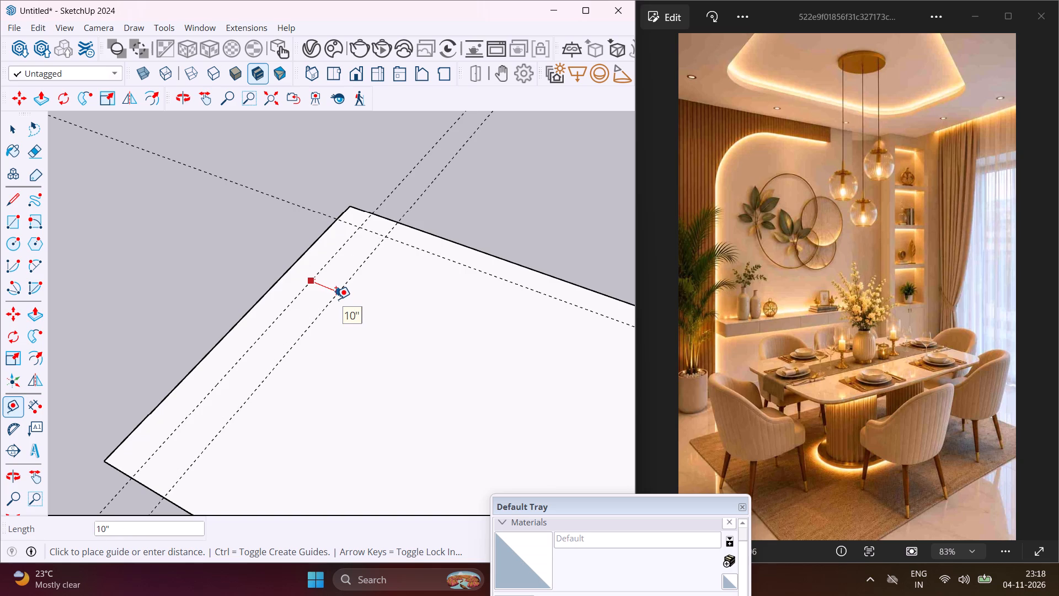
text(1')
key(Return)
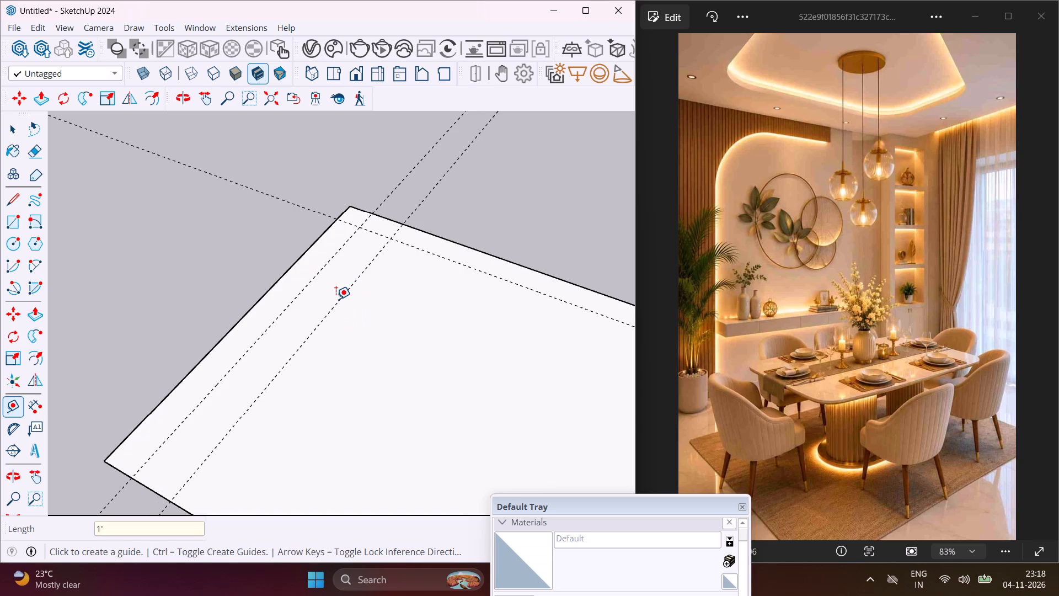
key(Escape)
key(space)
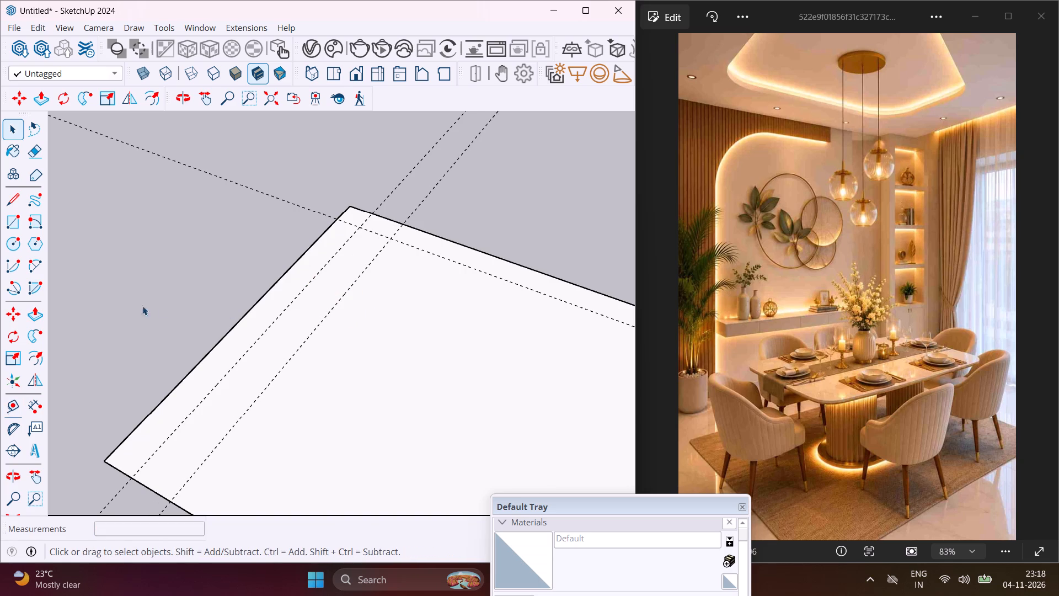
Draw two 9" wide wall-strip rectangles along the guided floor edges, one full length and the adjoining one 9' 3" long.
click(4, 228)
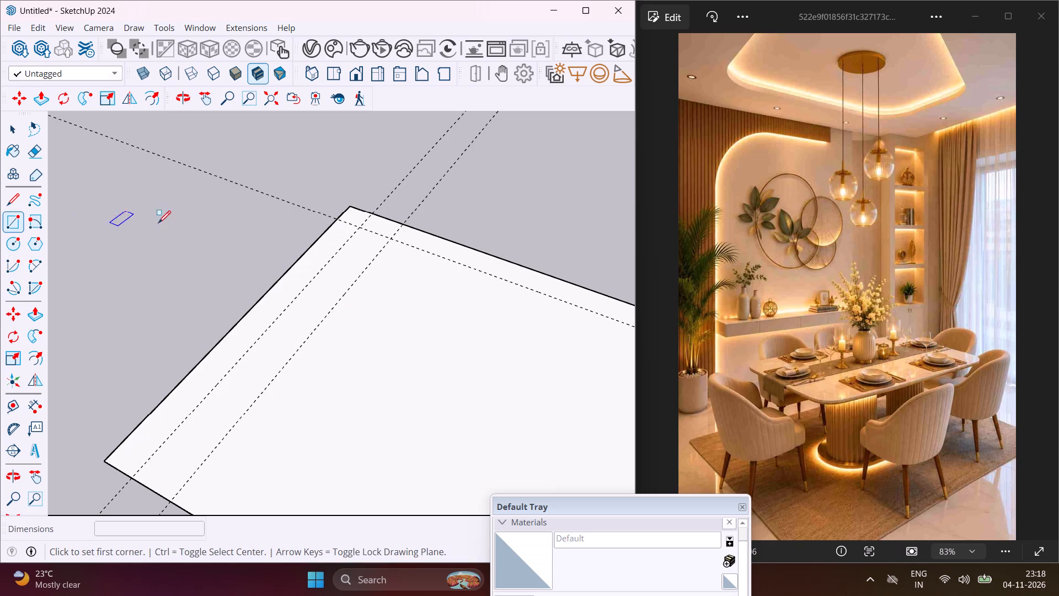
drag(348, 209, 344, 219)
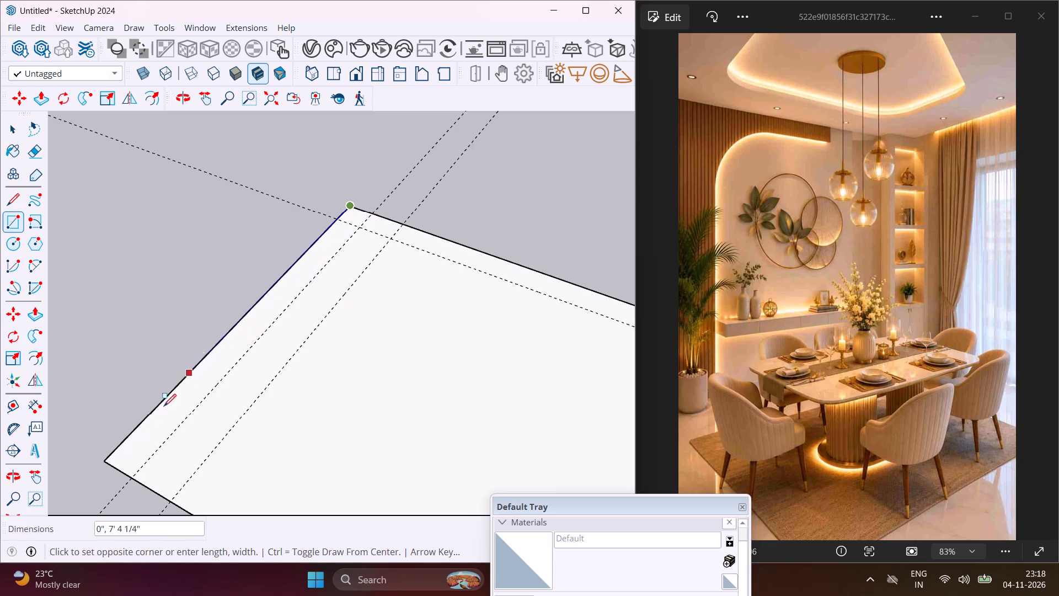
click(131, 478)
scroll(112, 456, down, 2)
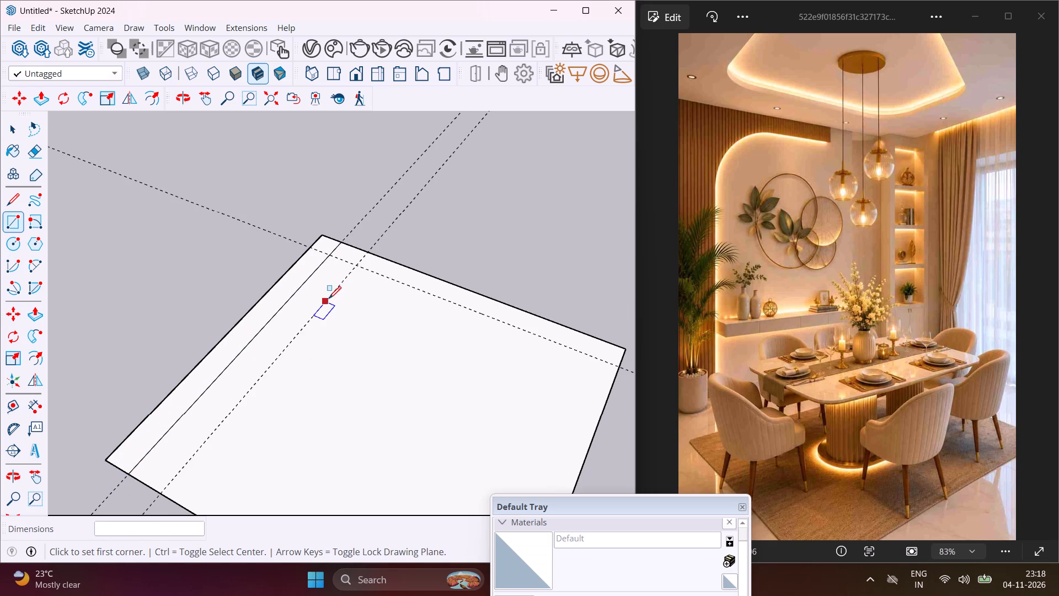
click(344, 244)
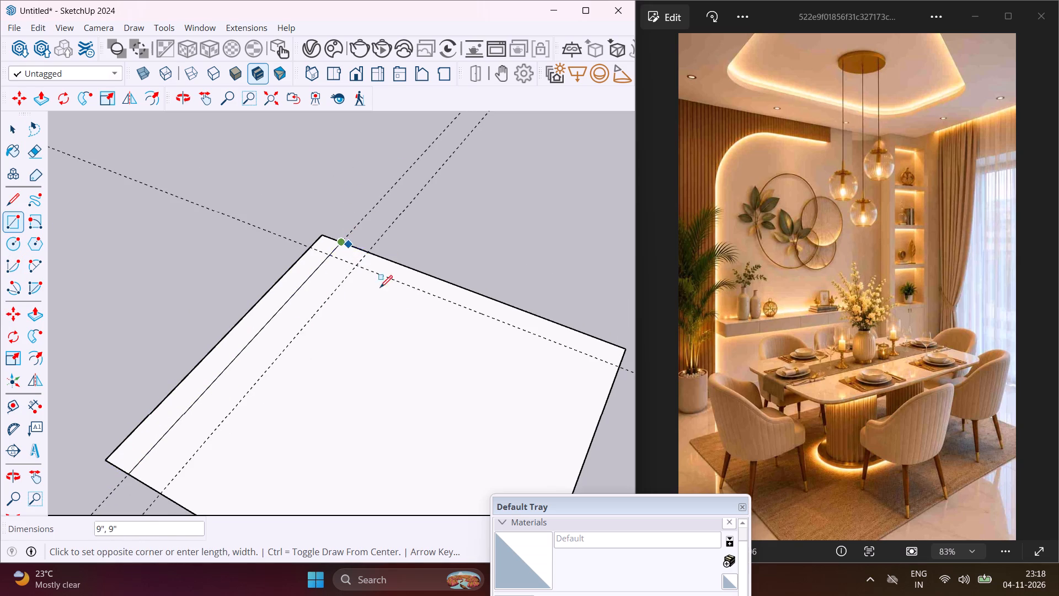
click(623, 372)
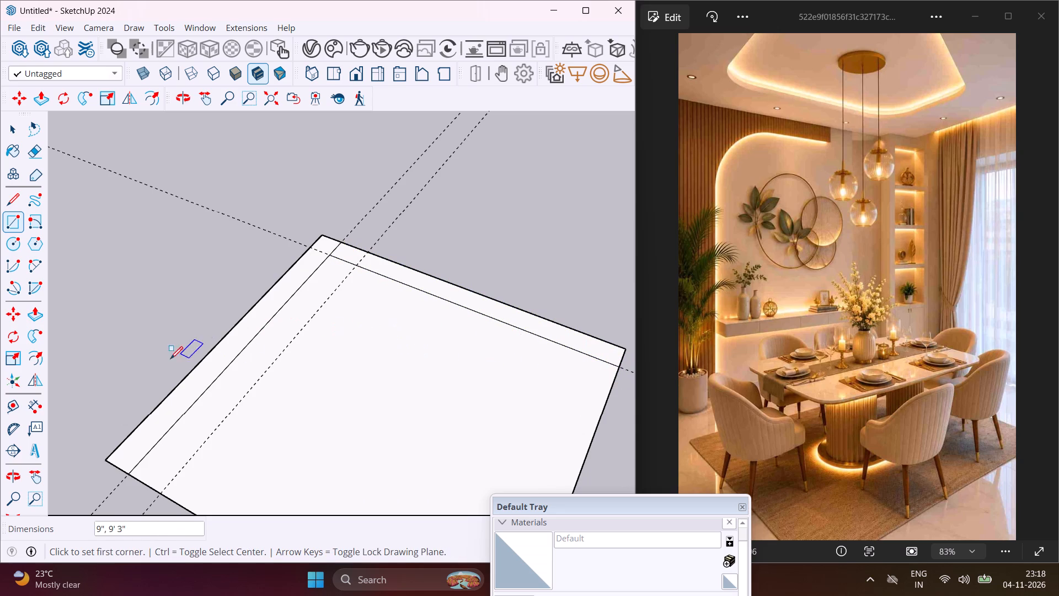
key(Escape)
key(space)
Push/Pull both 9" wall strips up 10' to form the room's two adjoining walls.
click(178, 404)
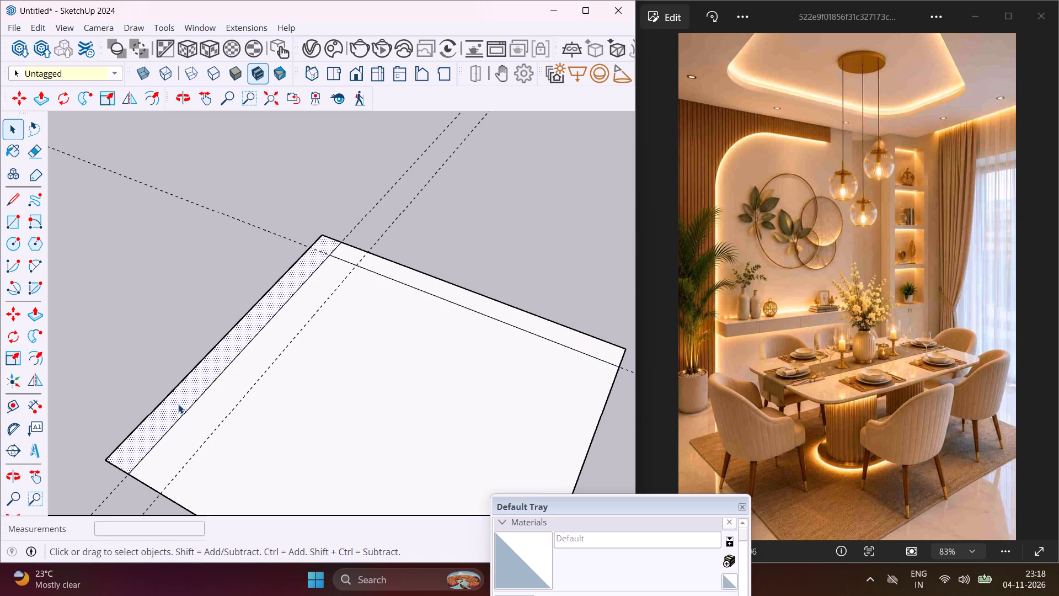
key(p)
click(178, 404)
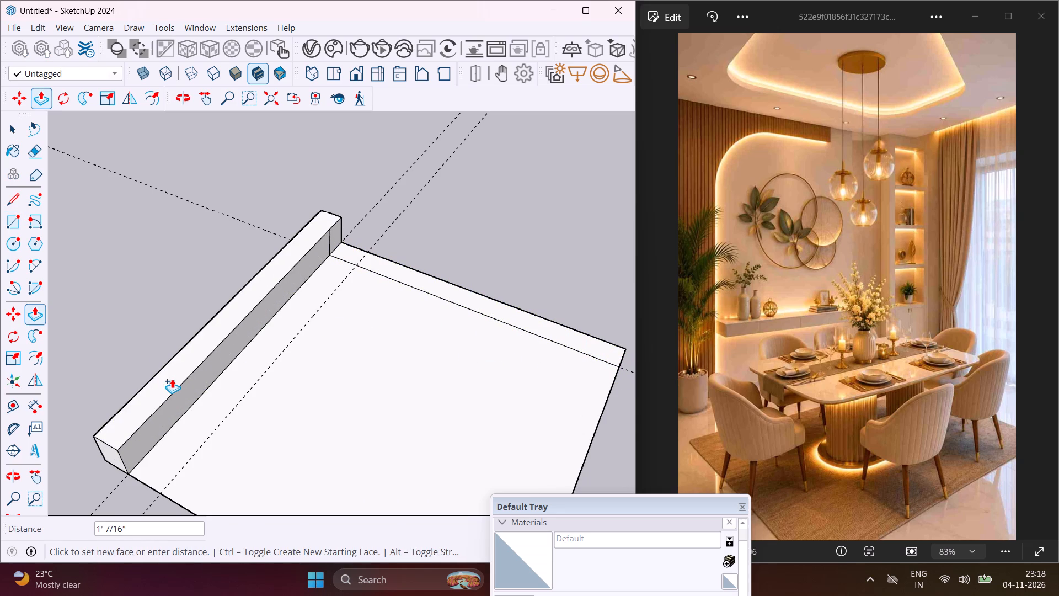
text(10')
key(Return)
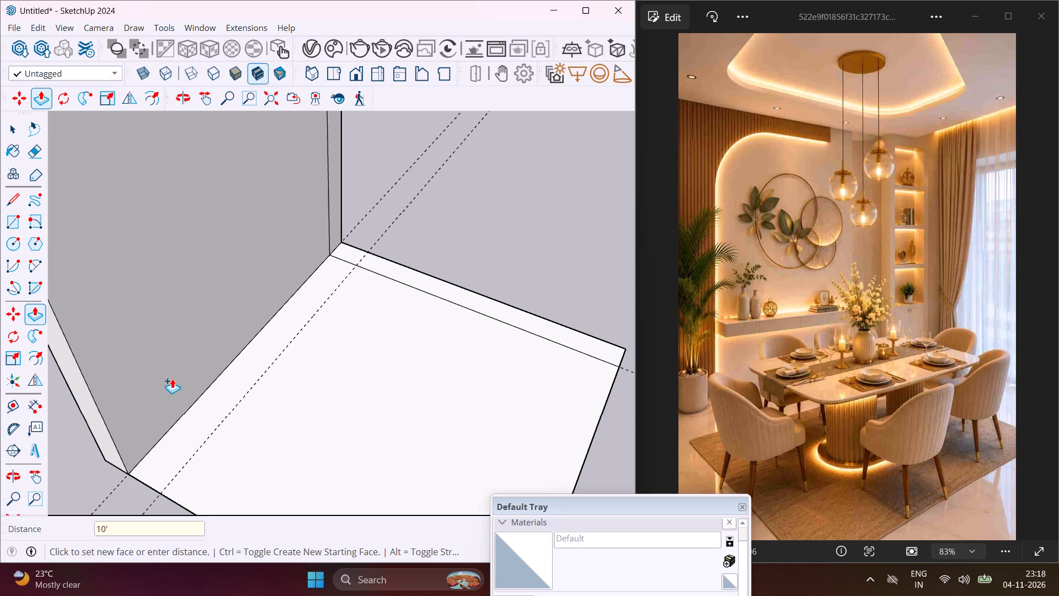
double_click(469, 300)
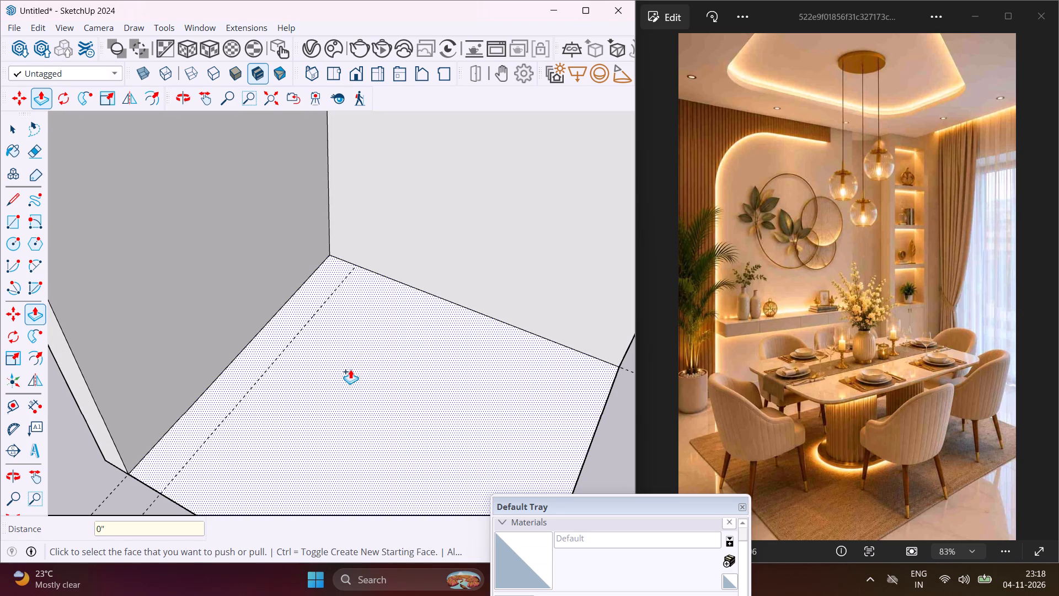
key(Escape)
key(space)
middle_drag(332, 380, 270, 337)
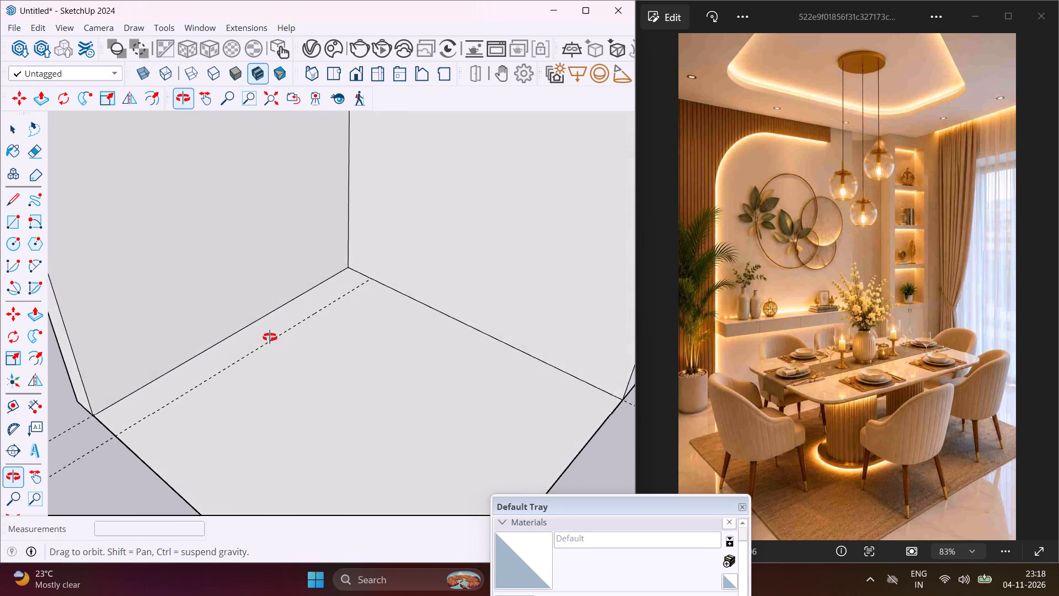
Draw a 1' by about 2' 8" rectangle on the floor in the wall corner, between the wall base and the guide line.
middle_drag(270, 337, 298, 388)
scroll(298, 388, down, 8)
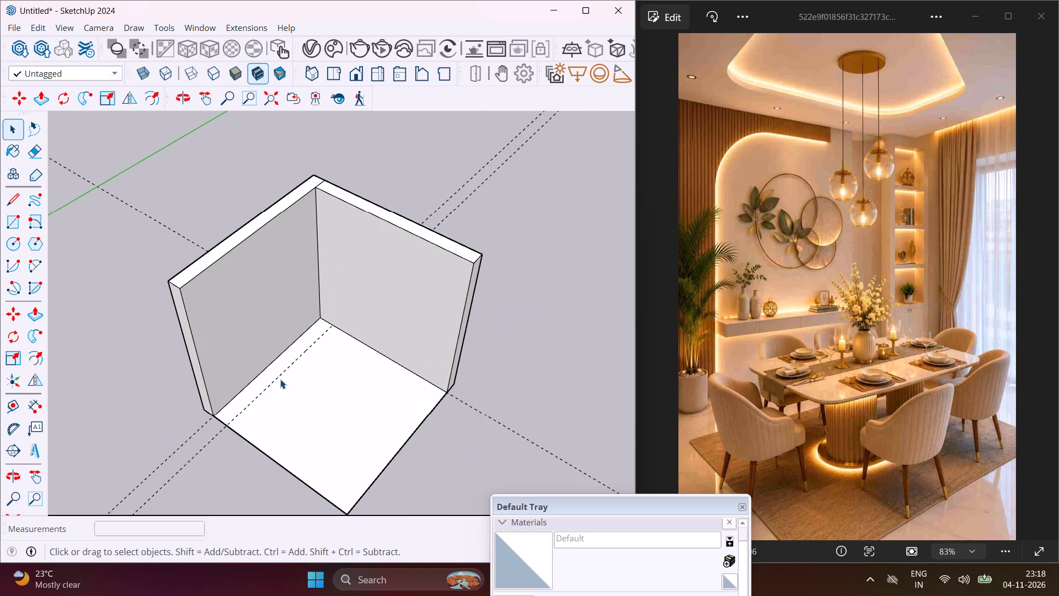
scroll(231, 241, up, 5)
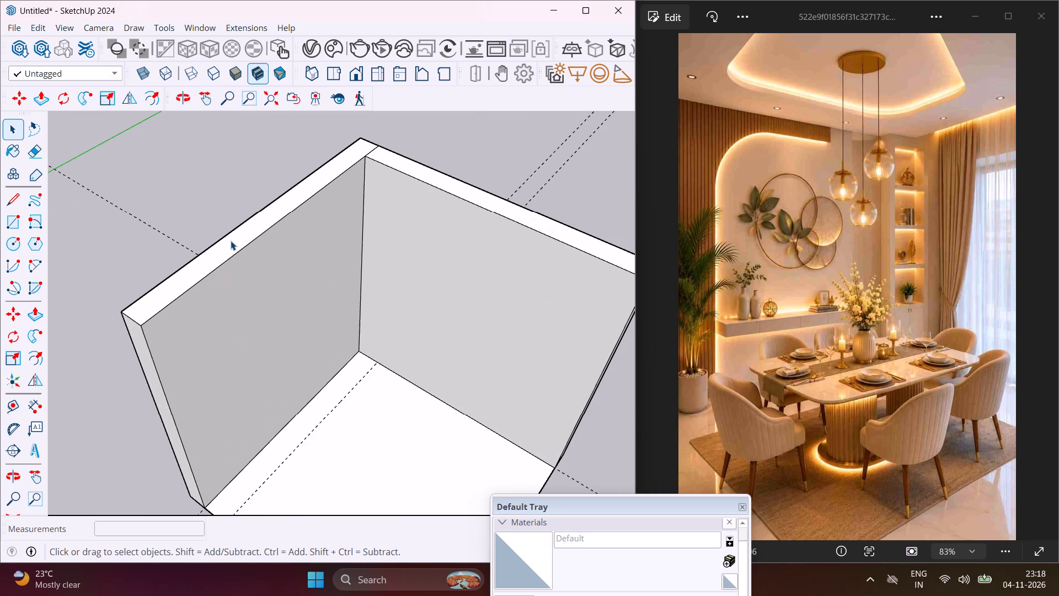
middle_drag(231, 241, 158, 188)
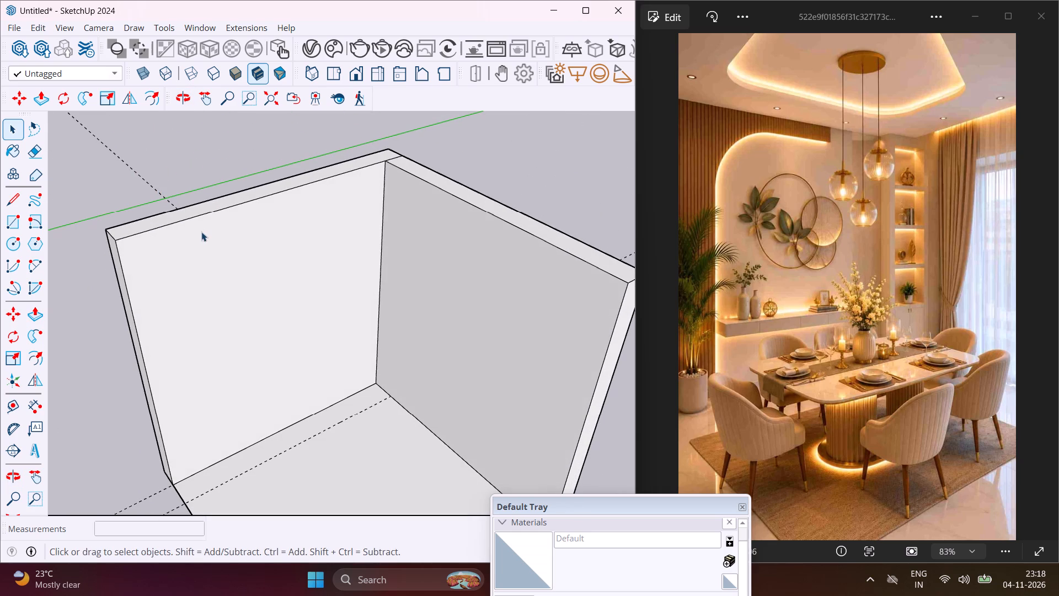
click(12, 222)
scroll(361, 390, up, 2)
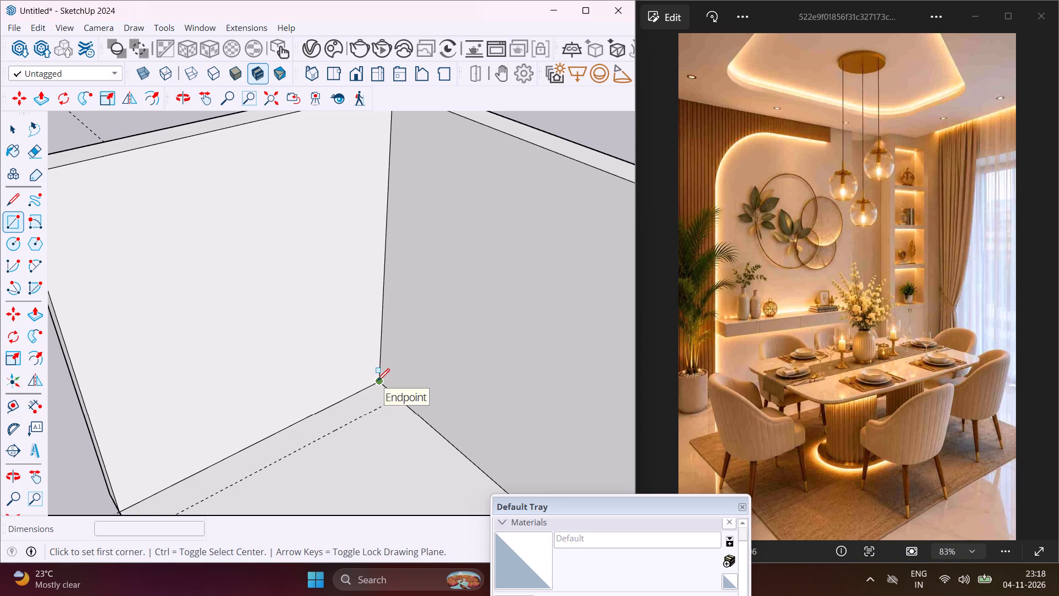
click(377, 381)
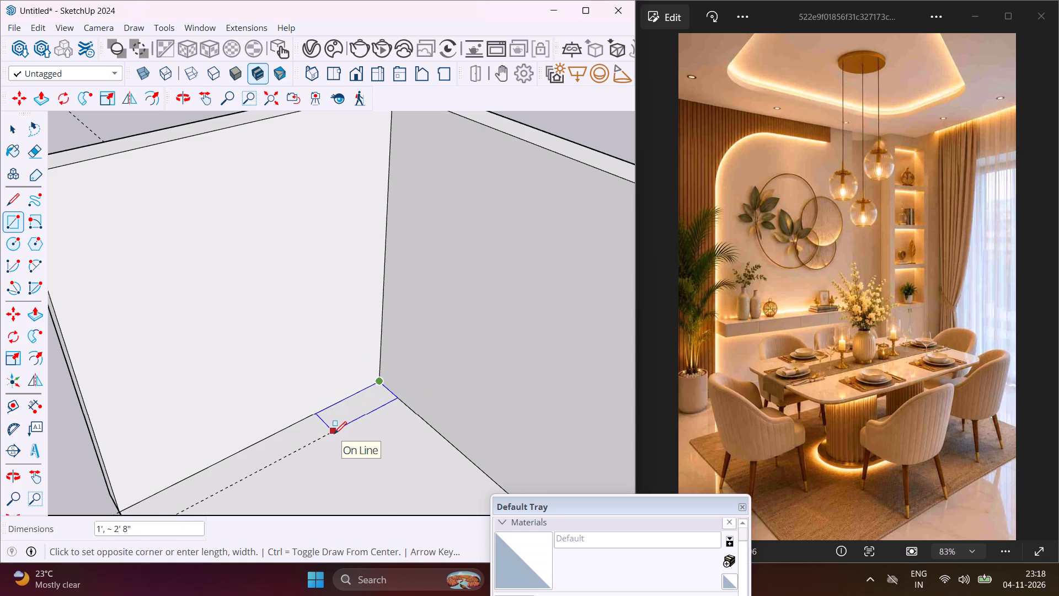
click(334, 434)
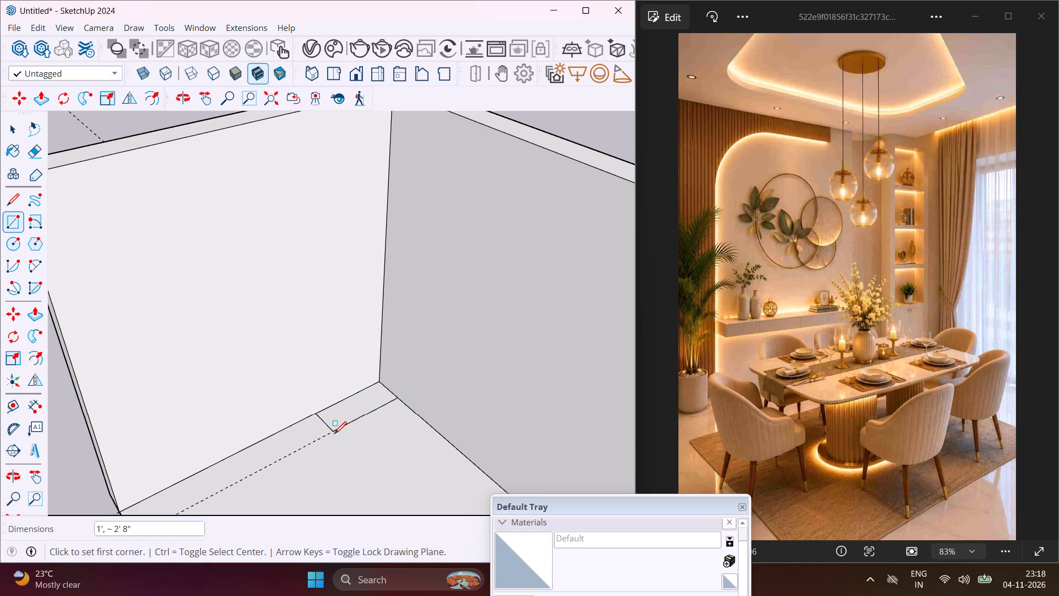
key(Escape)
key(space)
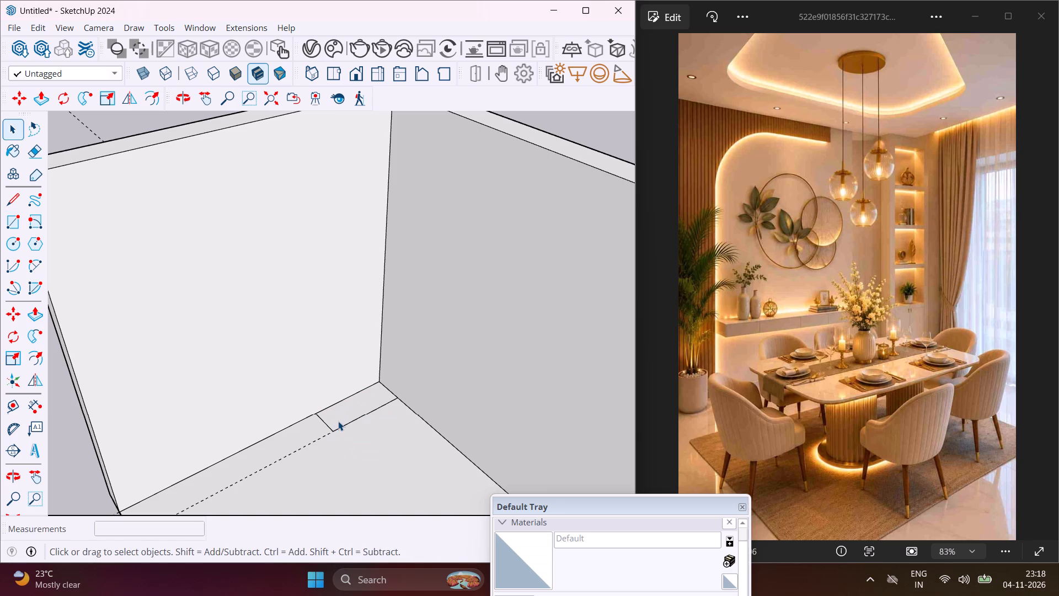
Push/Pull the corner floor rectangle up 10' to the top of the walls to form a column.
click(338, 421)
key(p)
click(338, 421)
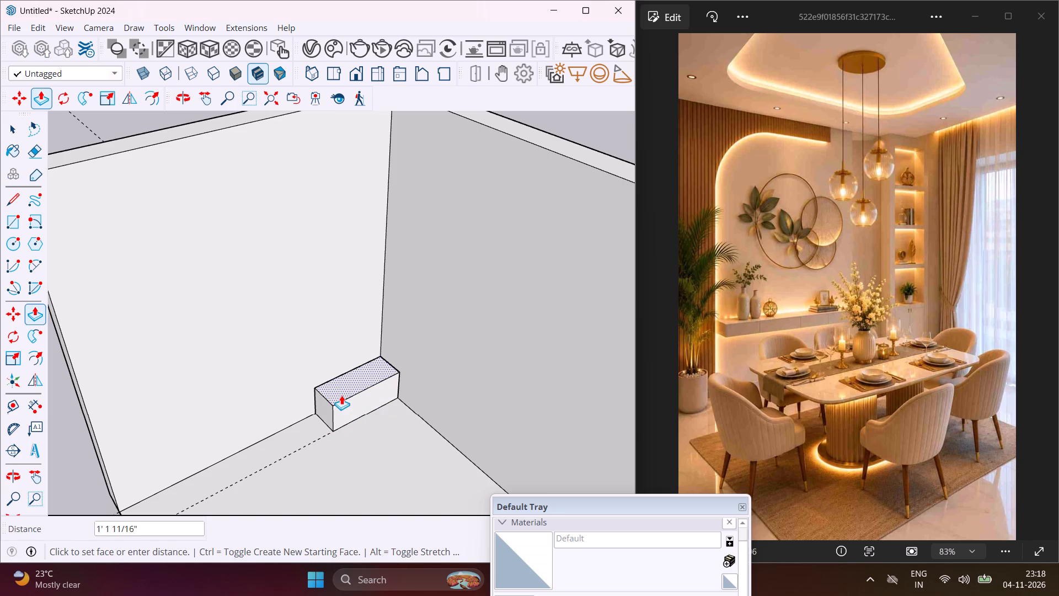
scroll(336, 390, down, 3)
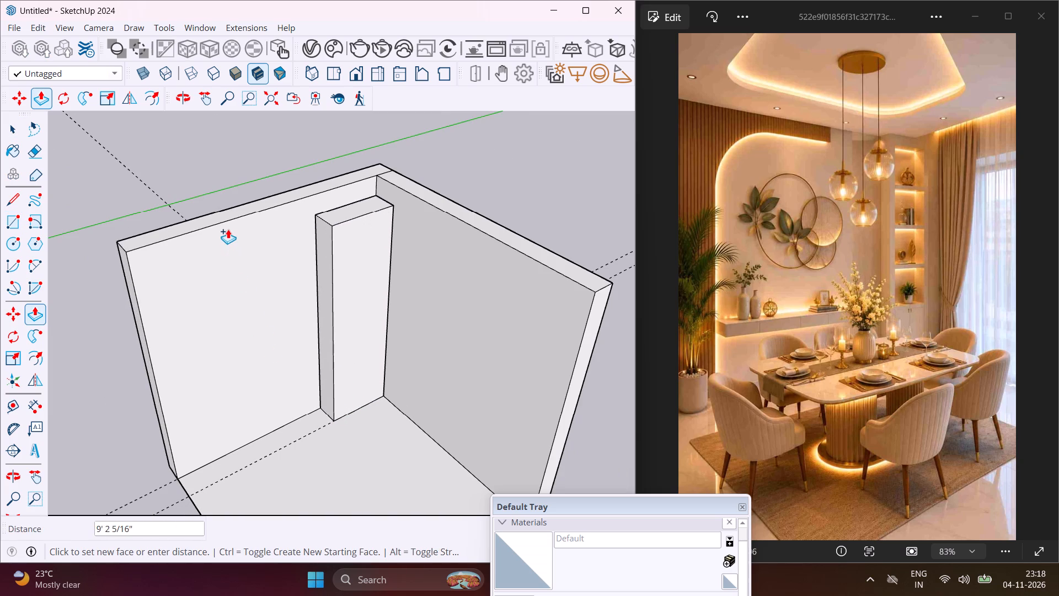
click(222, 225)
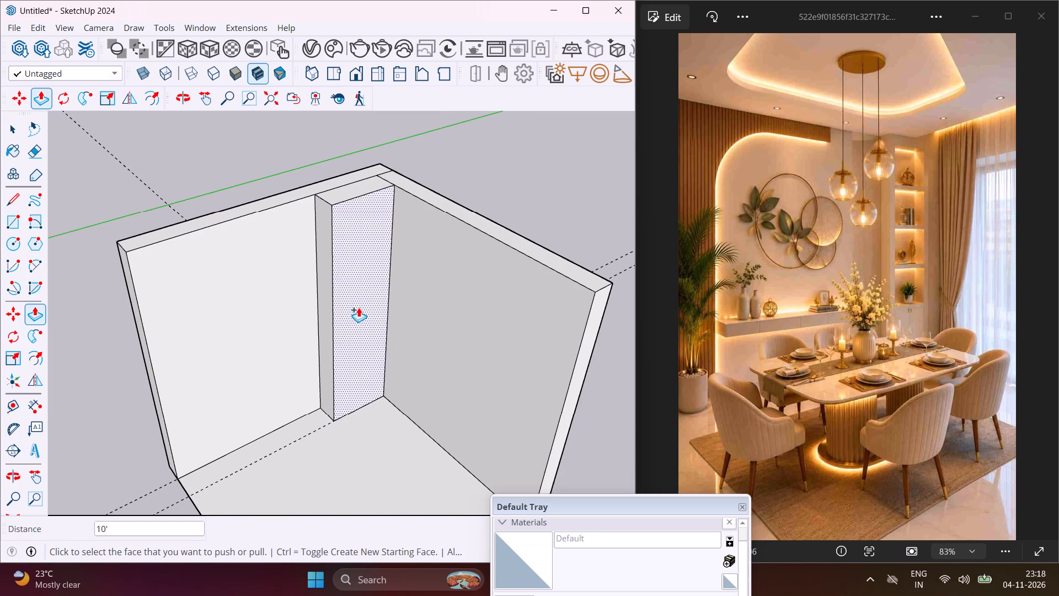
key(Escape)
key(space)
Copy the column's top front edge about 5 1/4" down its front face.
scroll(337, 181, up, 5)
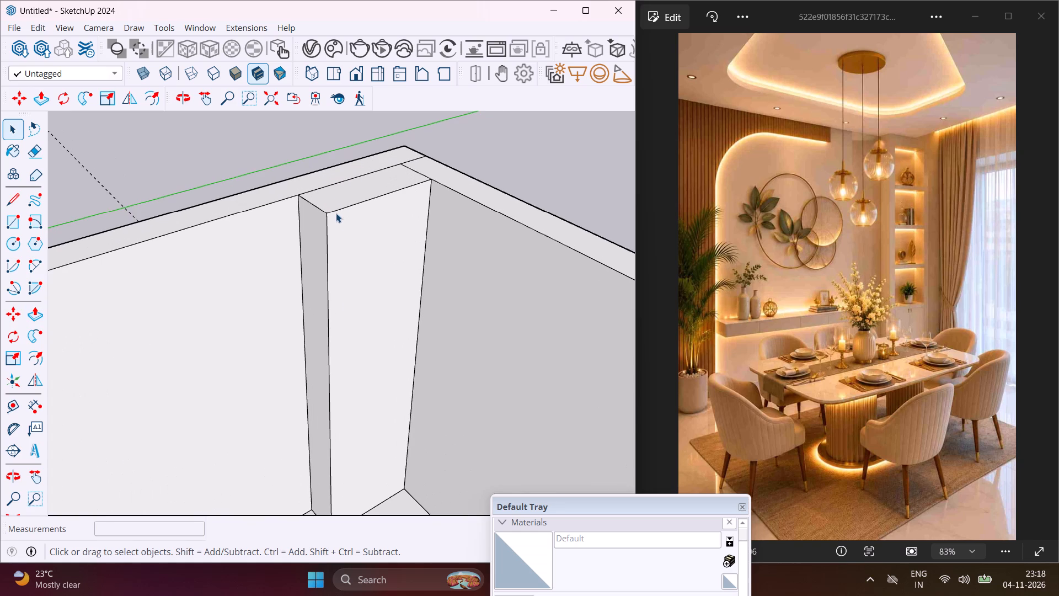
click(333, 212)
key(m)
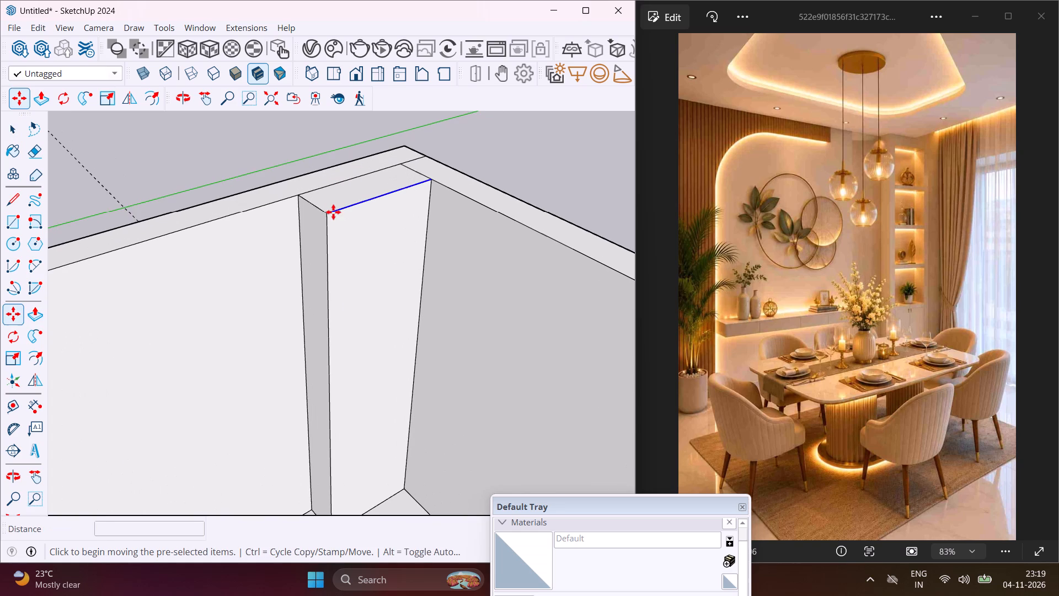
click(328, 214)
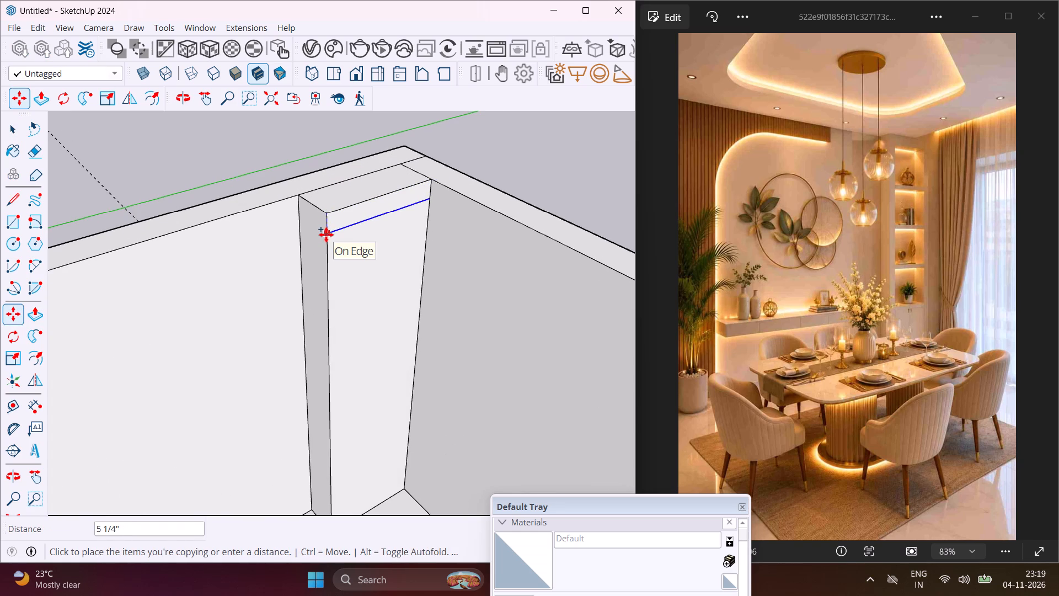
click(326, 235)
scroll(329, 213, down, 4)
key(Escape)
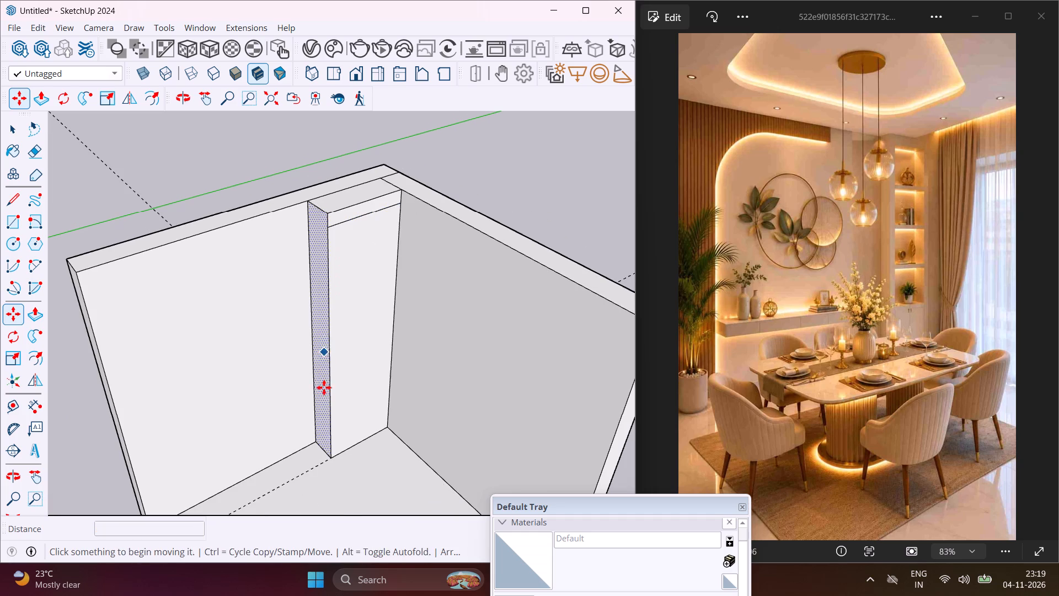
key(space)
Copy the column's bottom front edge about 9 1/2" up its front face.
scroll(335, 454, up, 7)
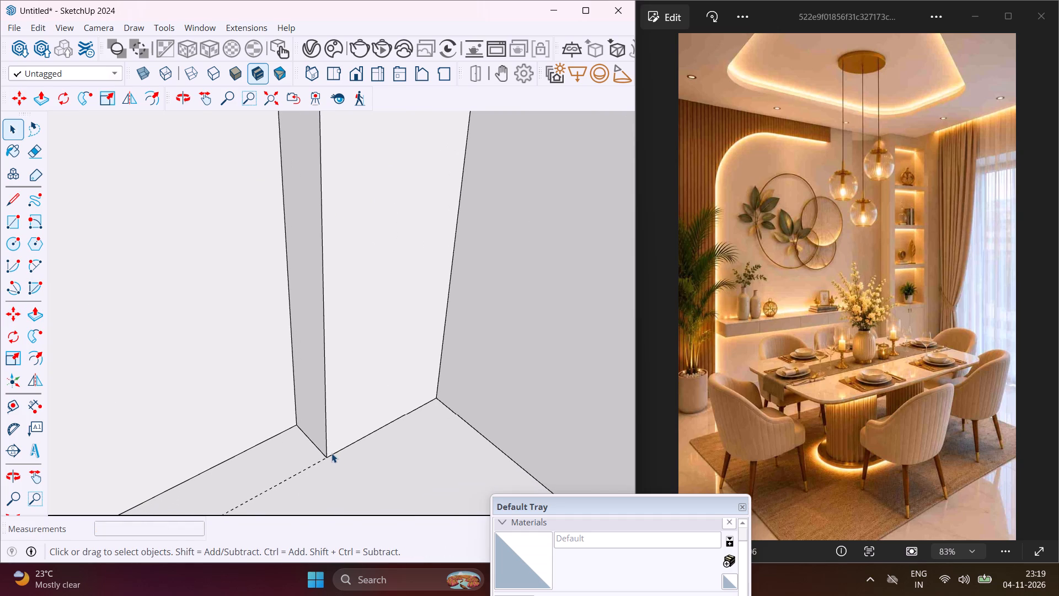
click(331, 453)
click(330, 455)
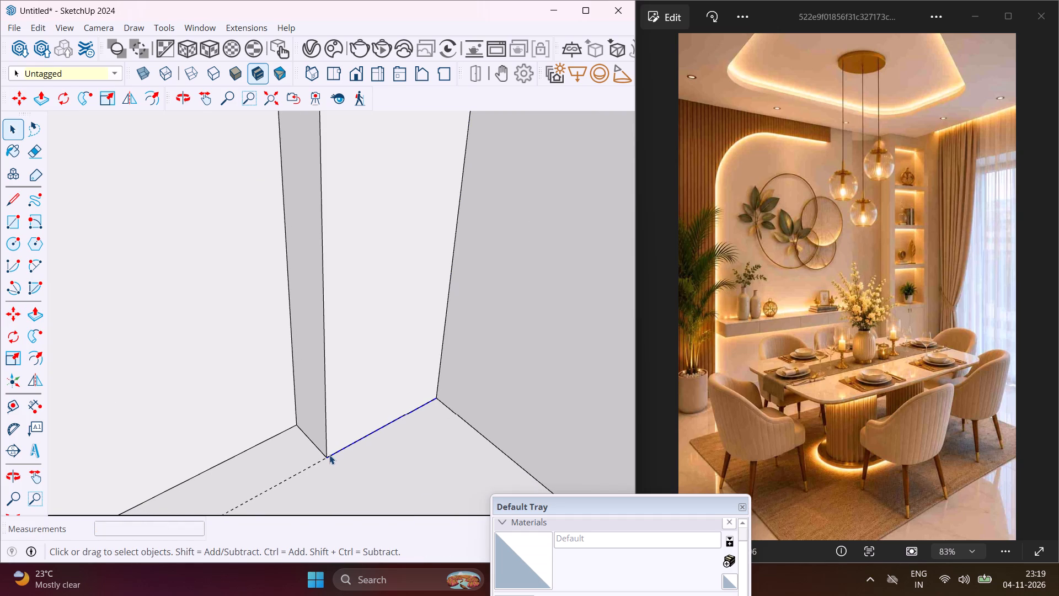
key(m)
scroll(327, 455, up, 3)
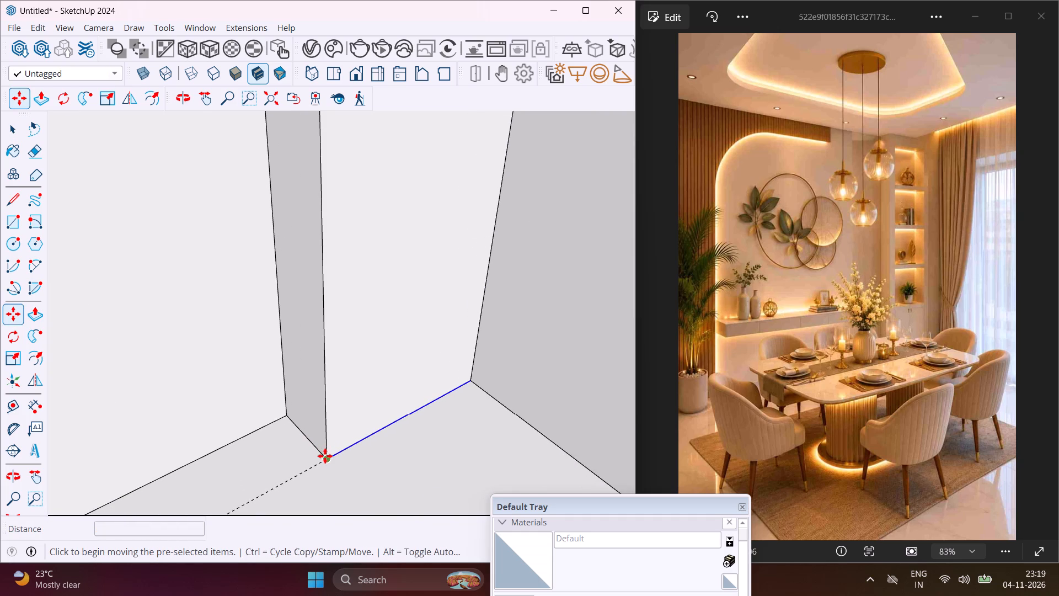
click(325, 456)
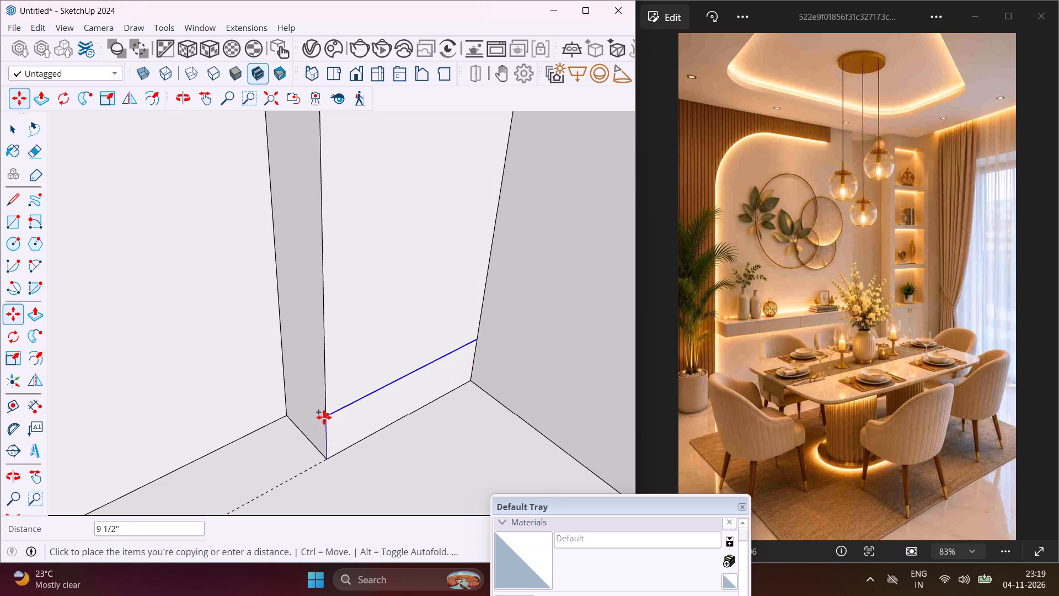
click(324, 413)
scroll(335, 401, down, 4)
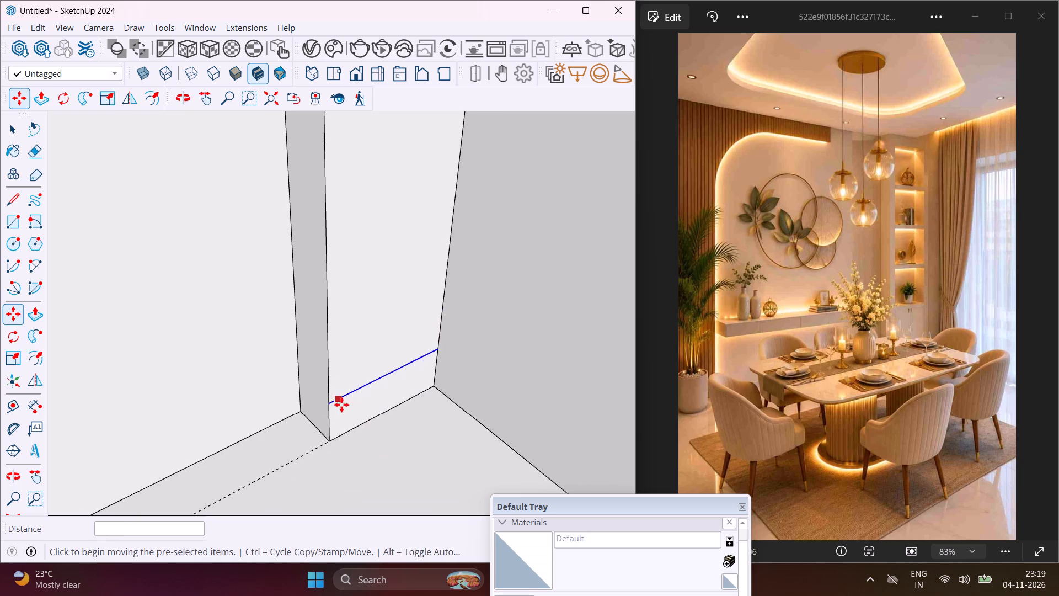
scroll(343, 405, down, 10)
key(Escape)
key(space)
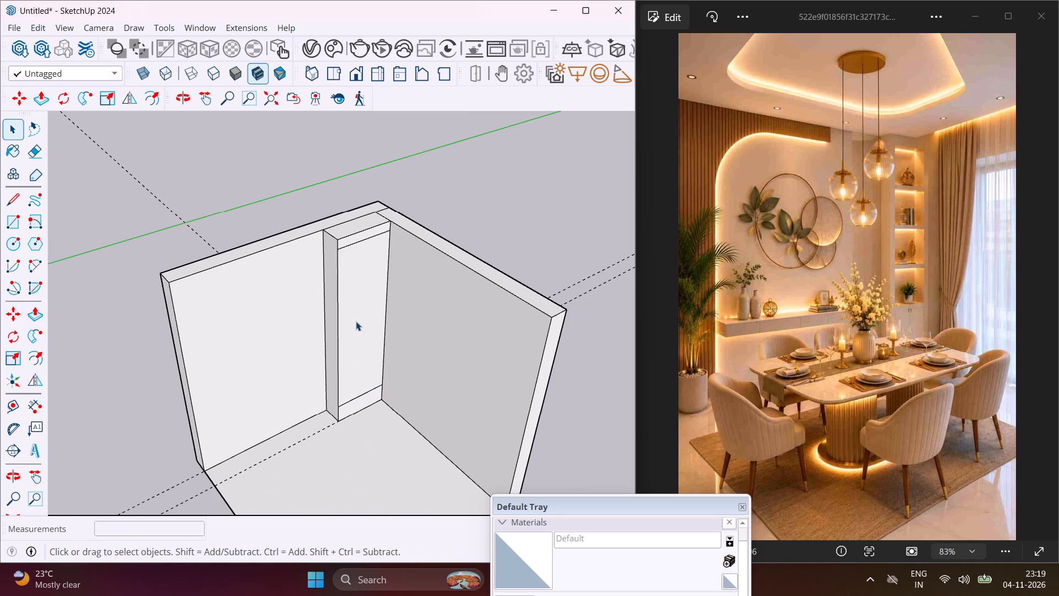
Offset the outline of the column's tall middle front panel inward by about 3 3/8" to make a frame.
click(345, 248)
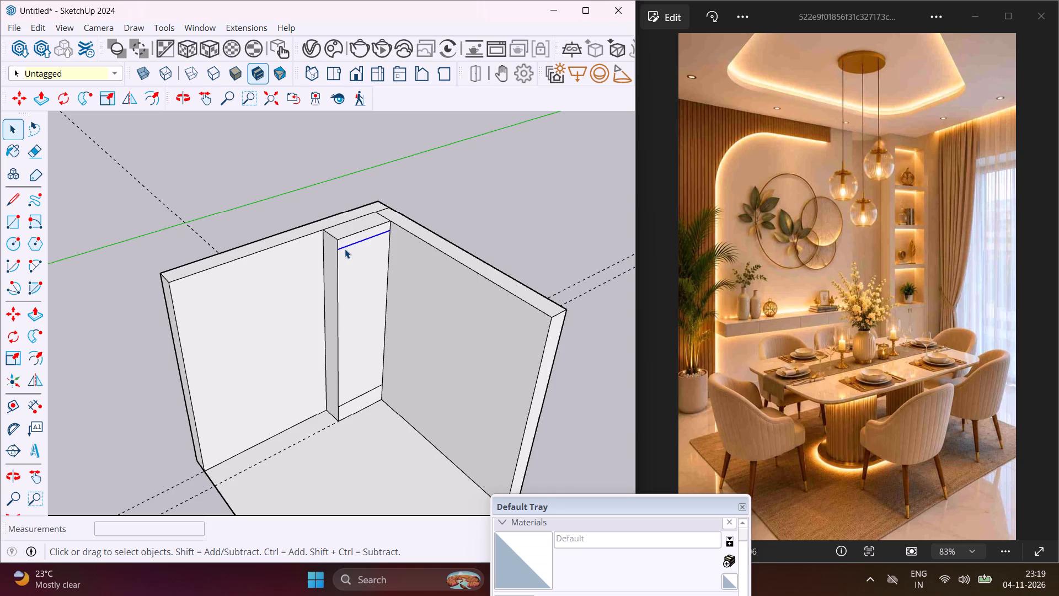
key(Escape)
key(space)
click(350, 279)
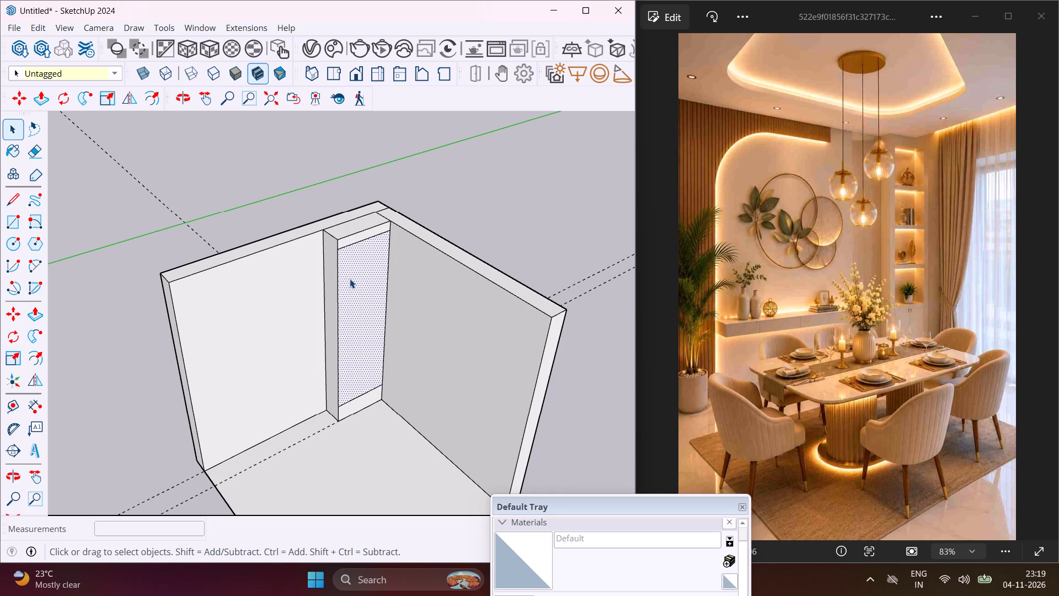
click(36, 361)
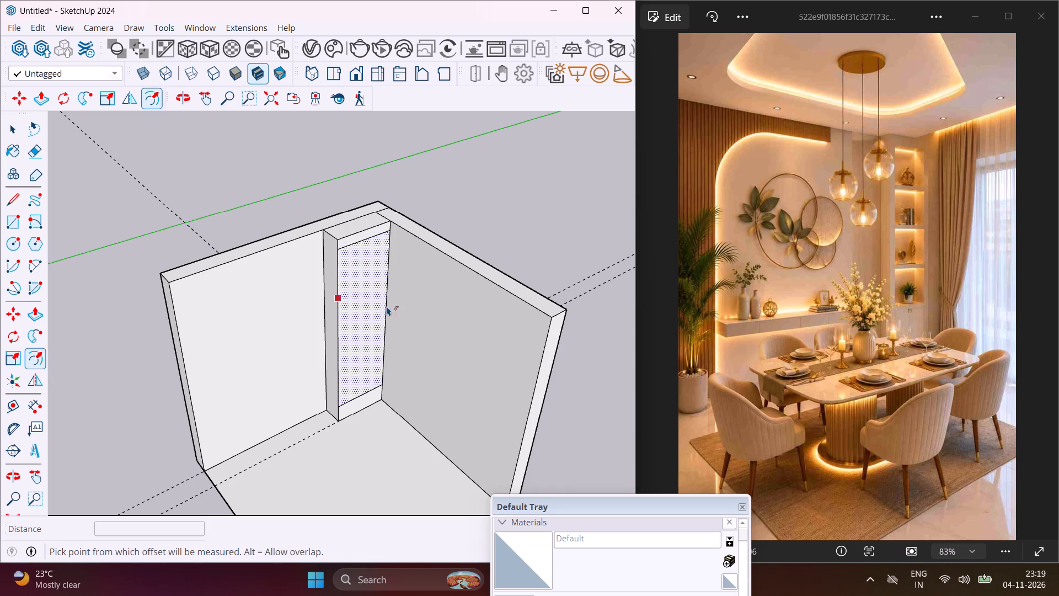
scroll(437, 300, up, 2)
scroll(360, 316, up, 3)
click(368, 301)
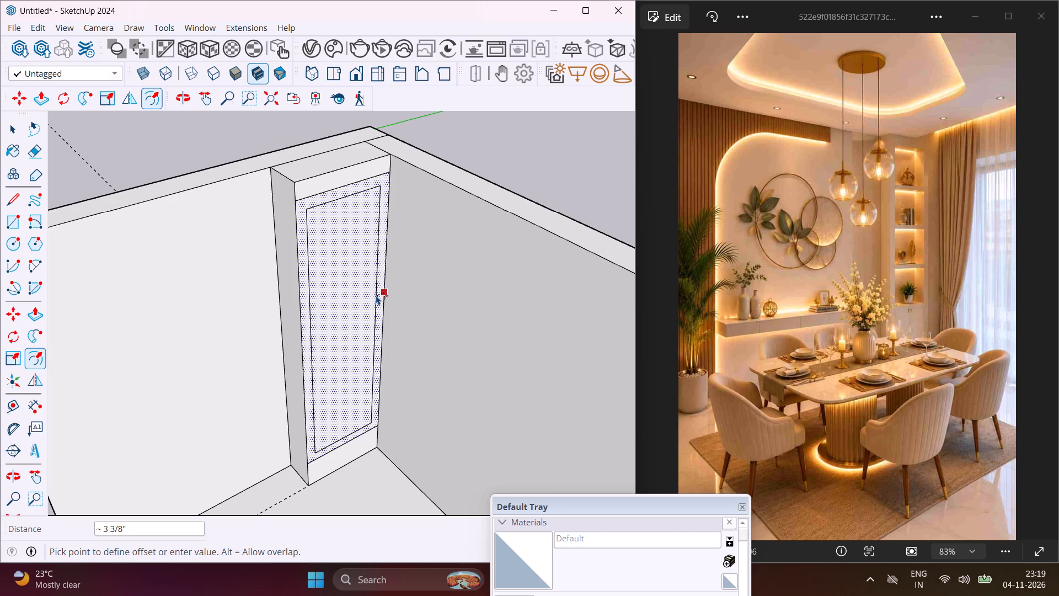
click(376, 295)
key(Escape)
key(space)
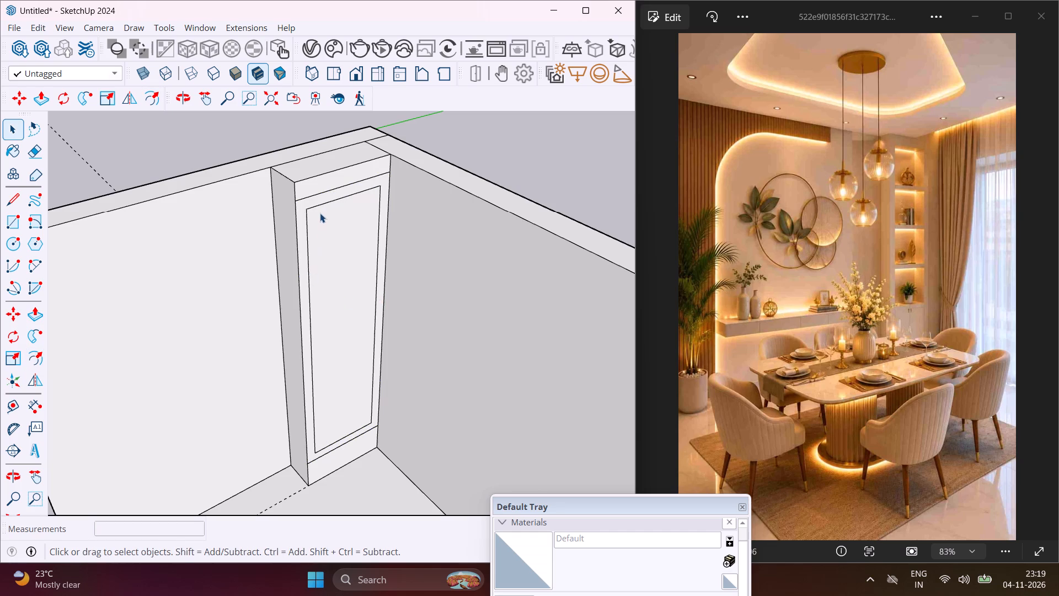
Copy the inner panel's top edge down to its bottom edge and divide the distance into 6 equal shelf spaces.
click(317, 207)
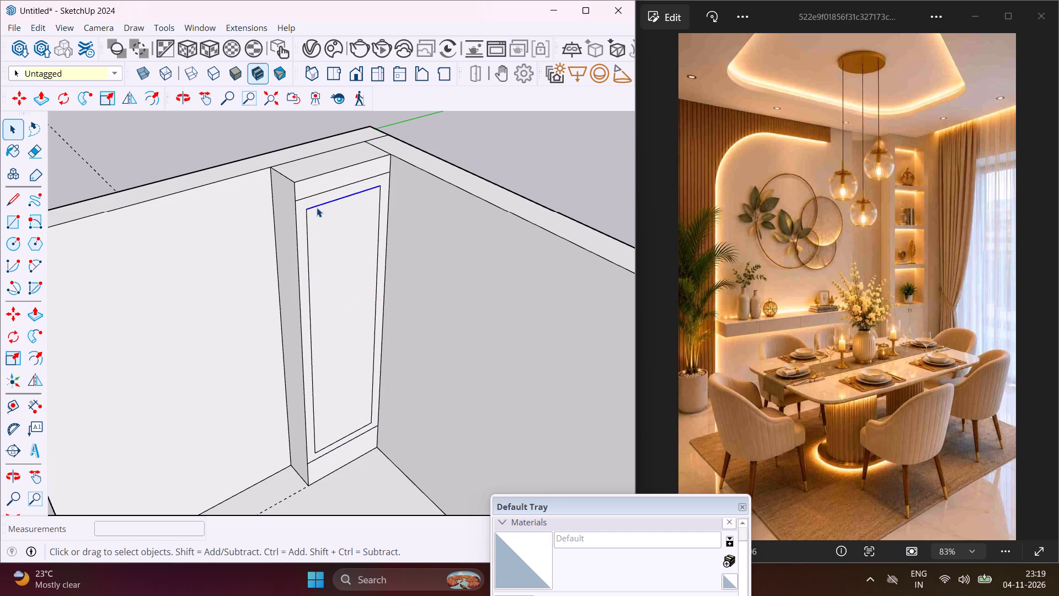
key(m)
click(310, 209)
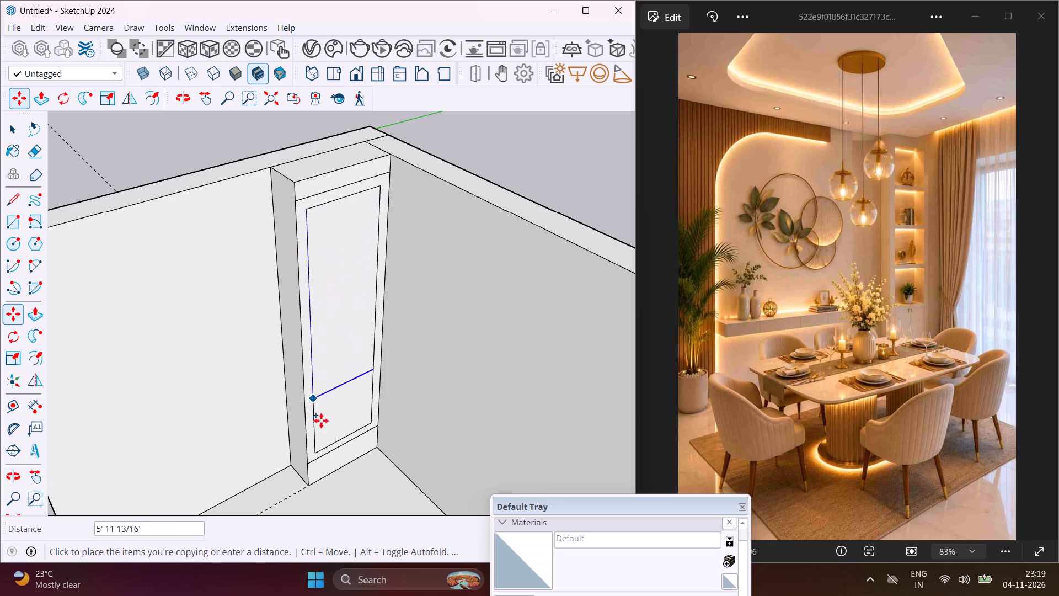
click(317, 454)
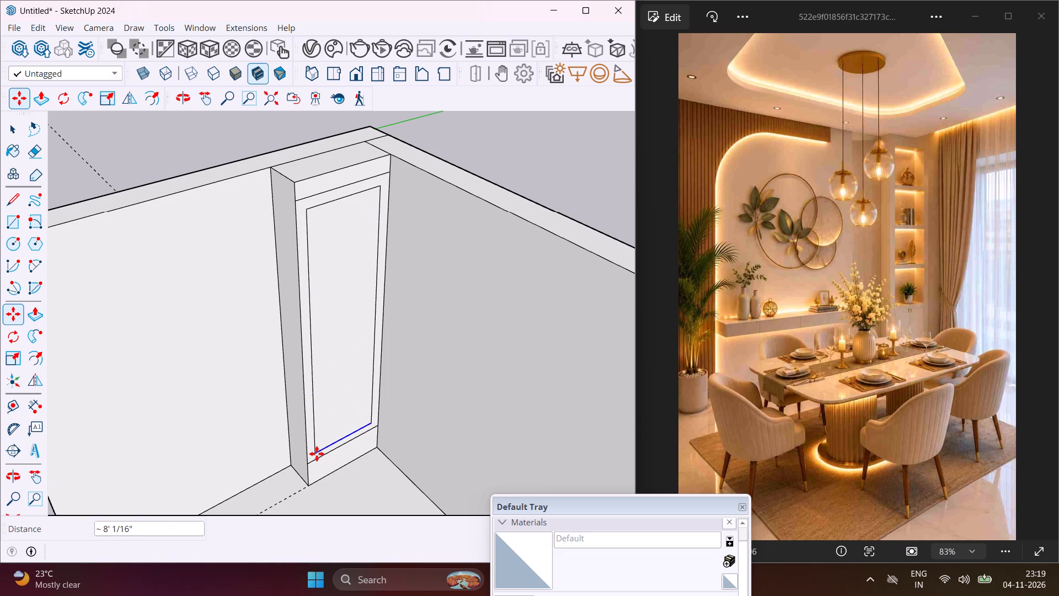
key(slash)
key(6)
key(Return)
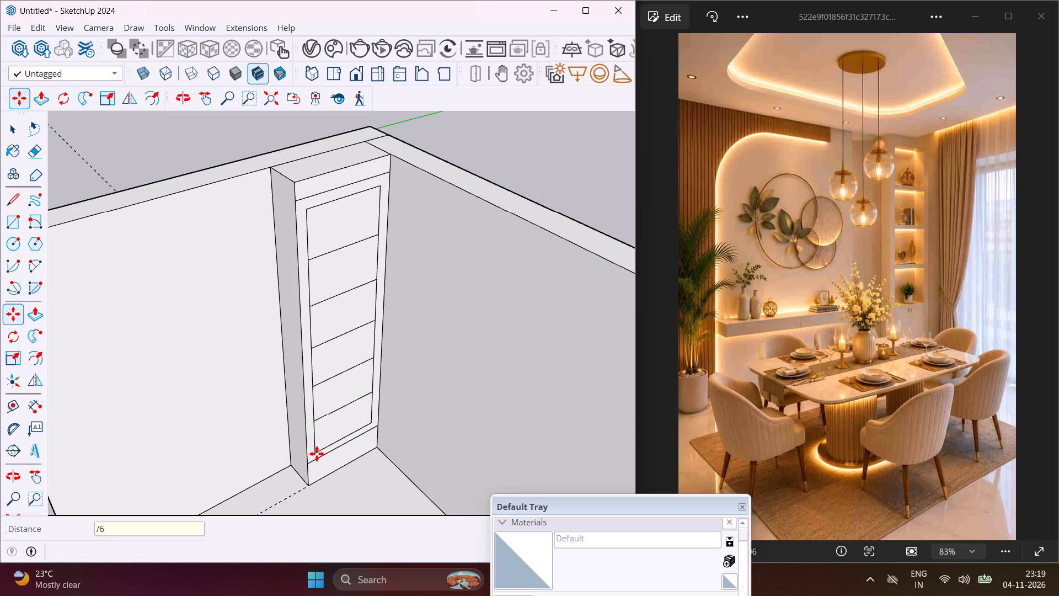
key(Escape)
key(space)
Erase the lowest shelf divider line to merge the bottom two compartments of the inner panel.
scroll(334, 412, up, 2)
key(e)
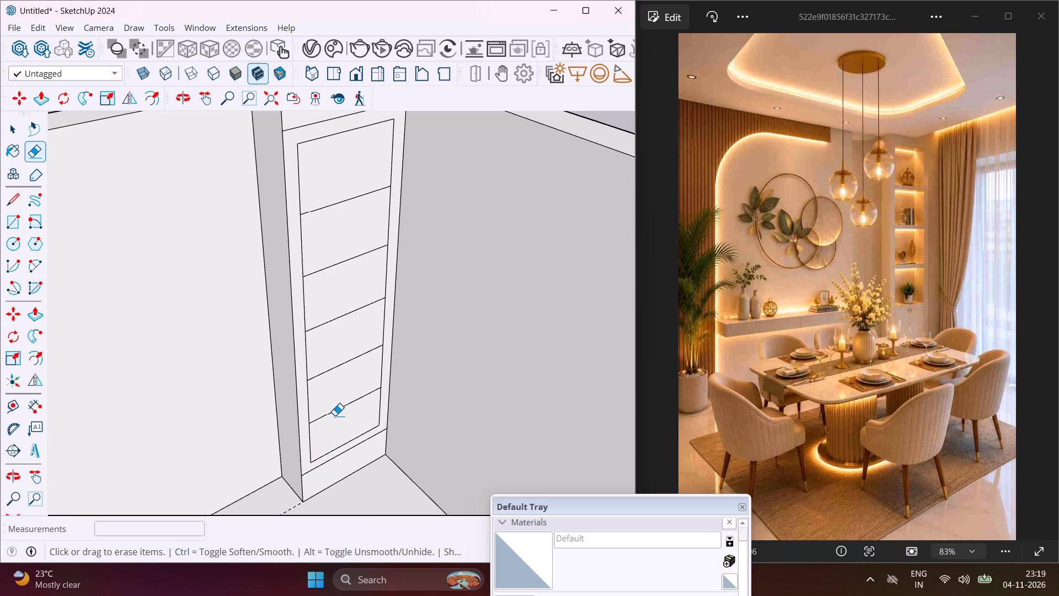
click(332, 411)
key(Escape)
key(space)
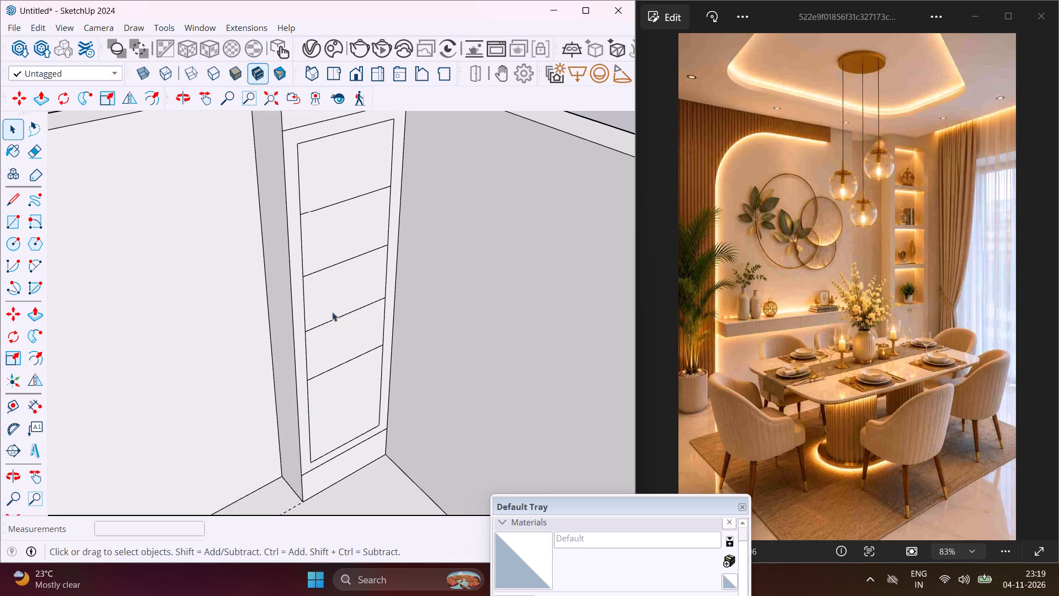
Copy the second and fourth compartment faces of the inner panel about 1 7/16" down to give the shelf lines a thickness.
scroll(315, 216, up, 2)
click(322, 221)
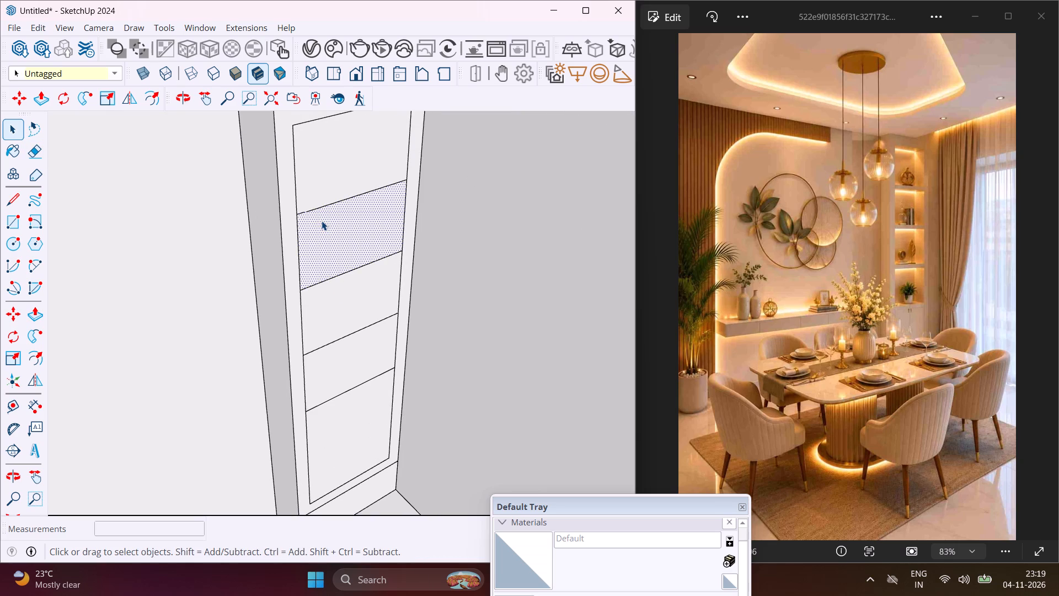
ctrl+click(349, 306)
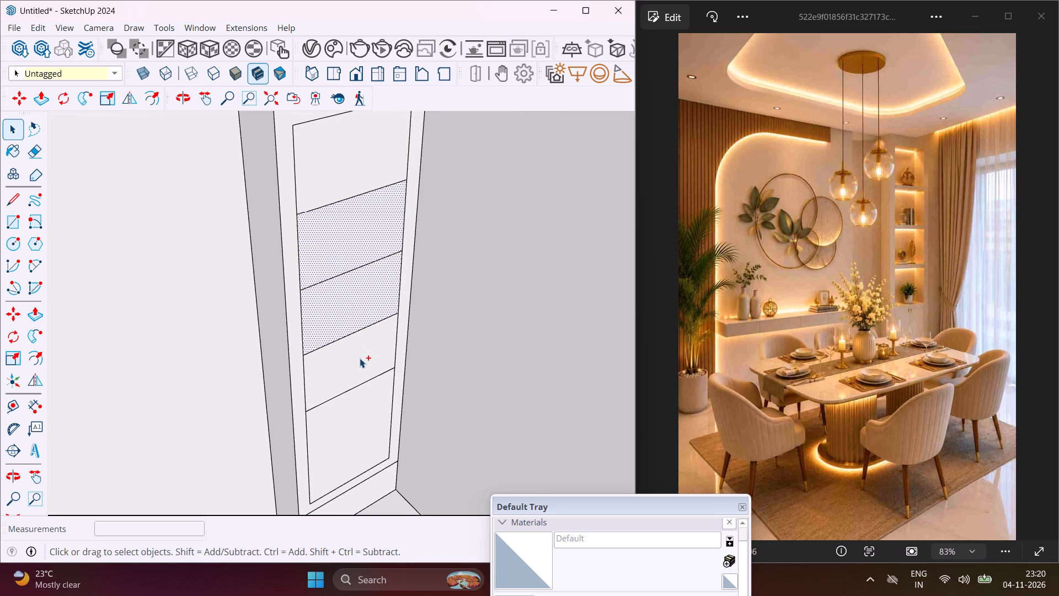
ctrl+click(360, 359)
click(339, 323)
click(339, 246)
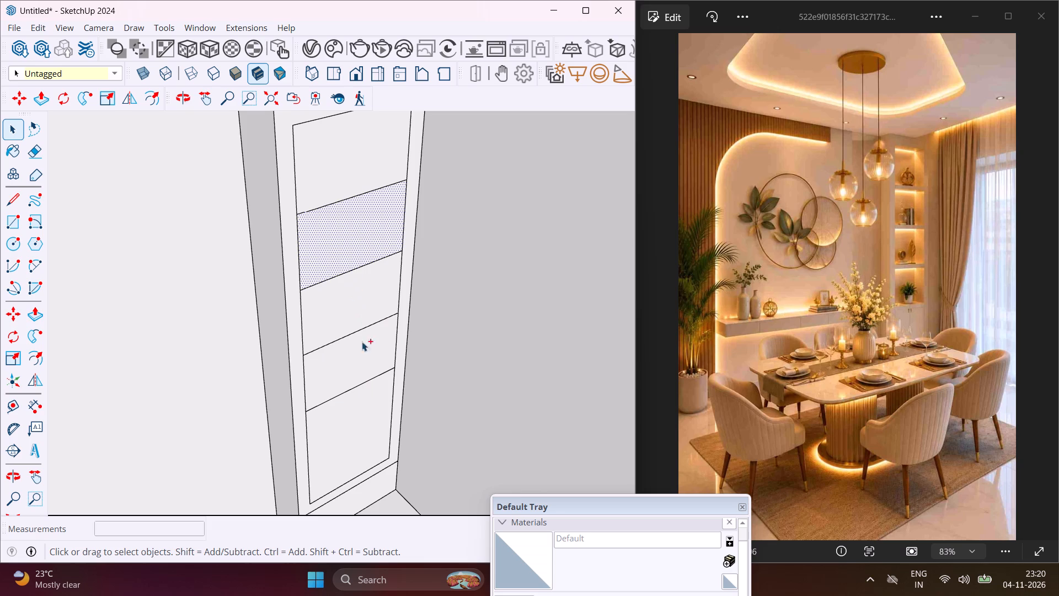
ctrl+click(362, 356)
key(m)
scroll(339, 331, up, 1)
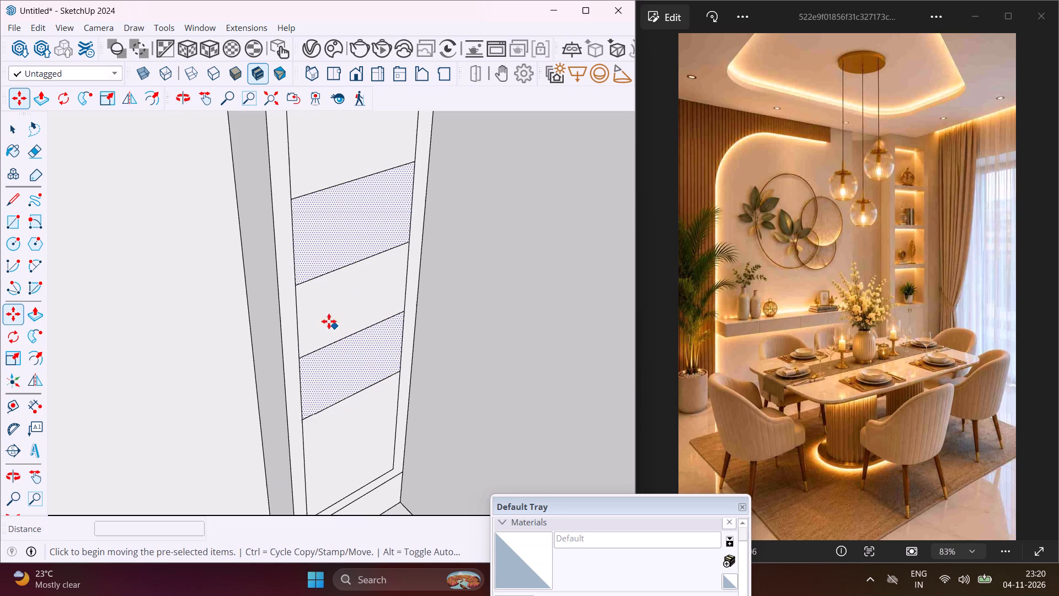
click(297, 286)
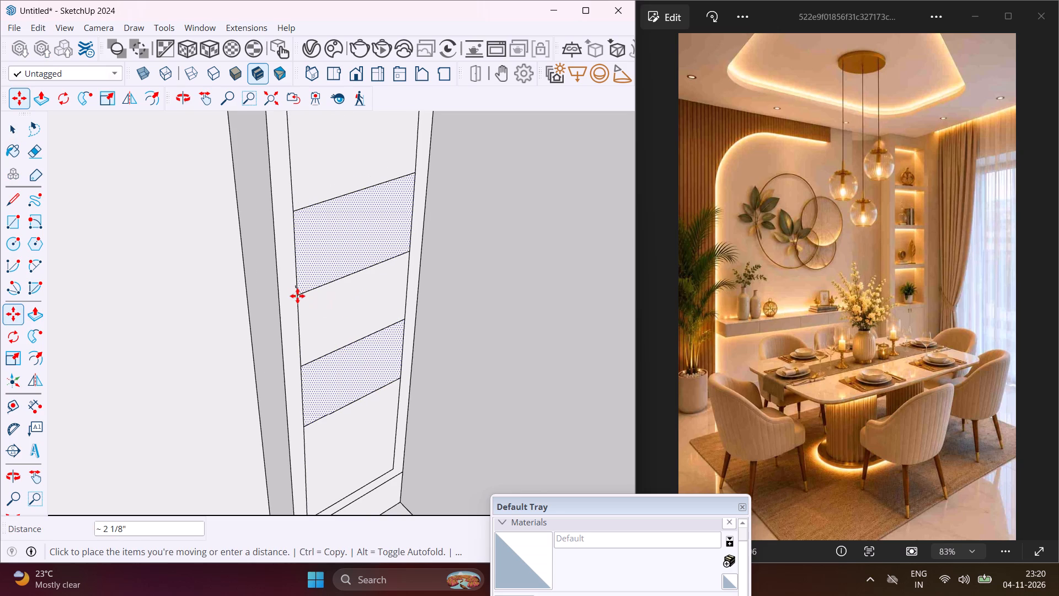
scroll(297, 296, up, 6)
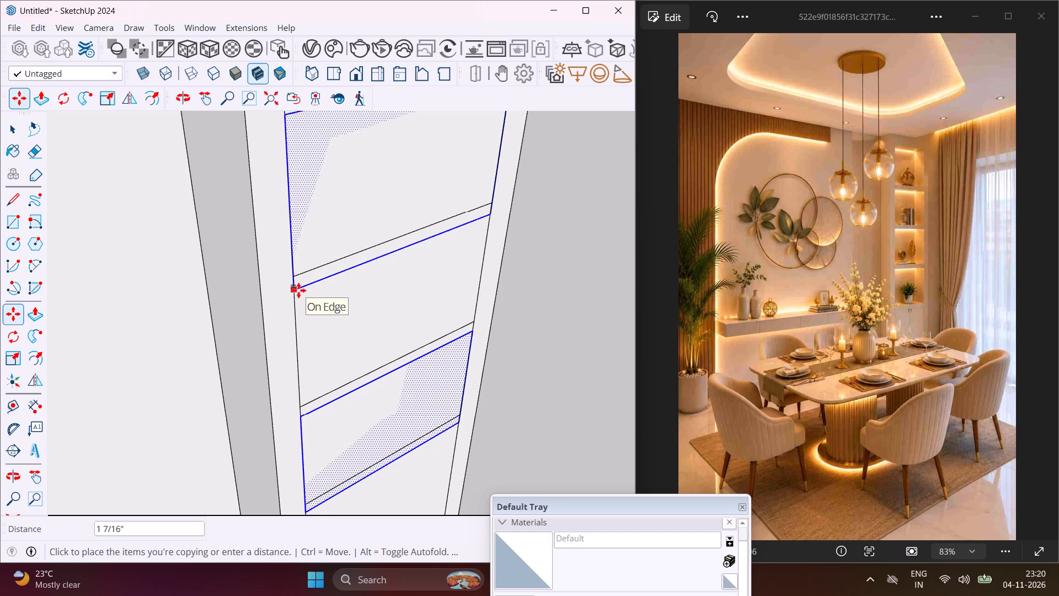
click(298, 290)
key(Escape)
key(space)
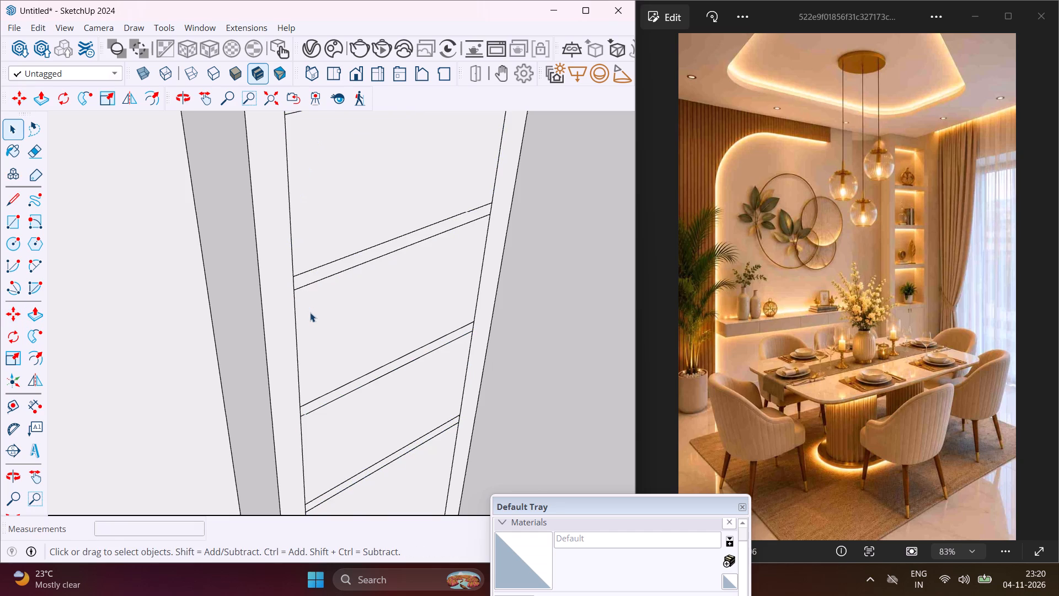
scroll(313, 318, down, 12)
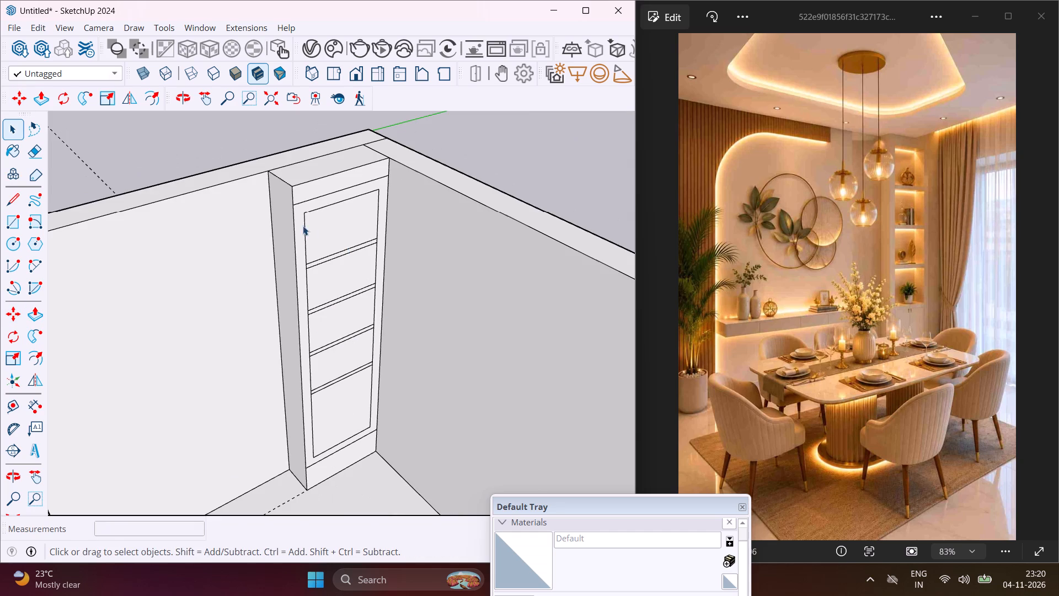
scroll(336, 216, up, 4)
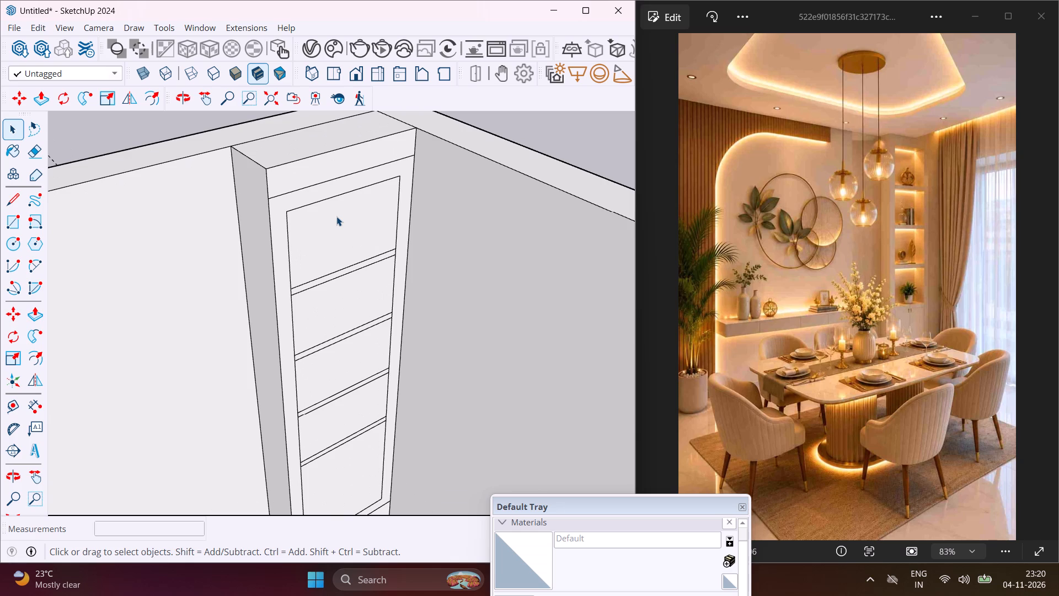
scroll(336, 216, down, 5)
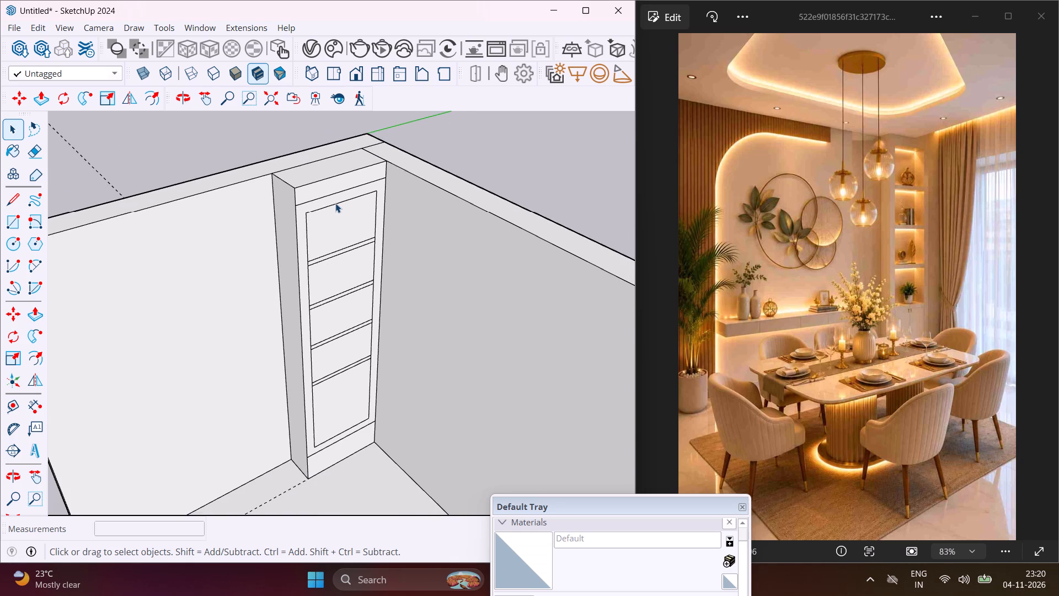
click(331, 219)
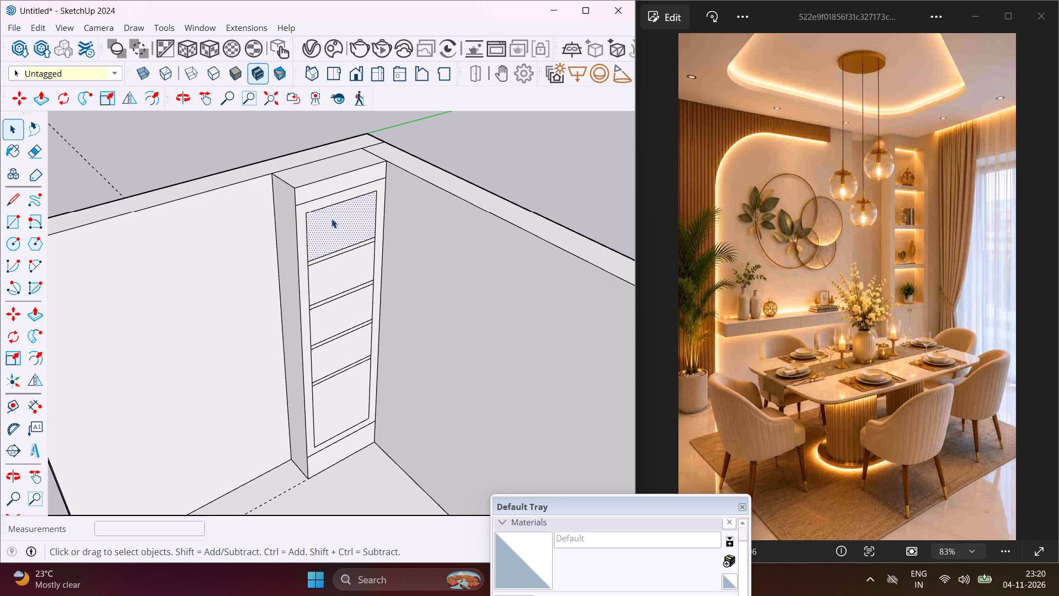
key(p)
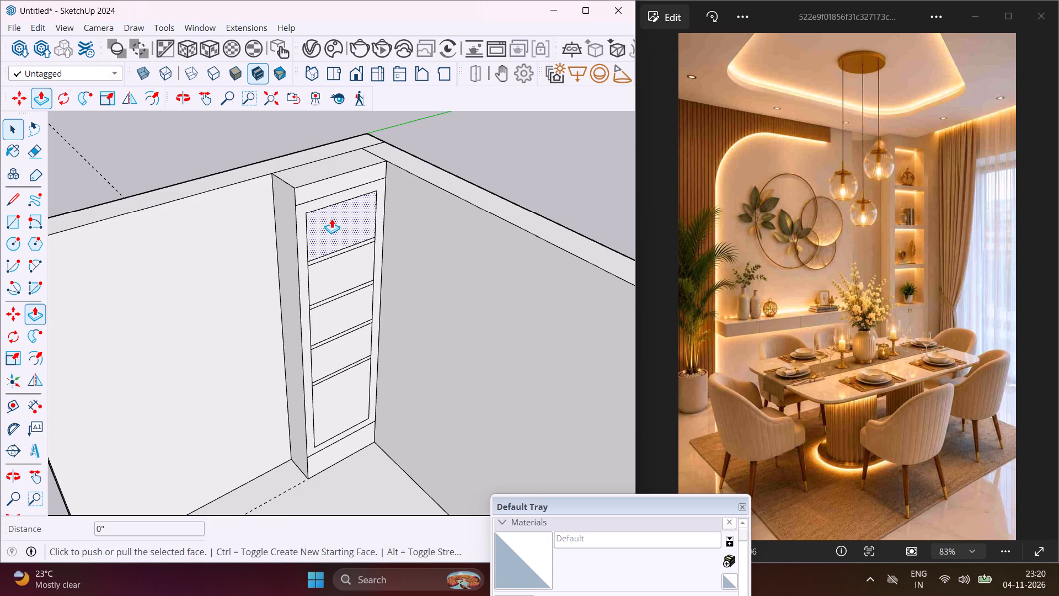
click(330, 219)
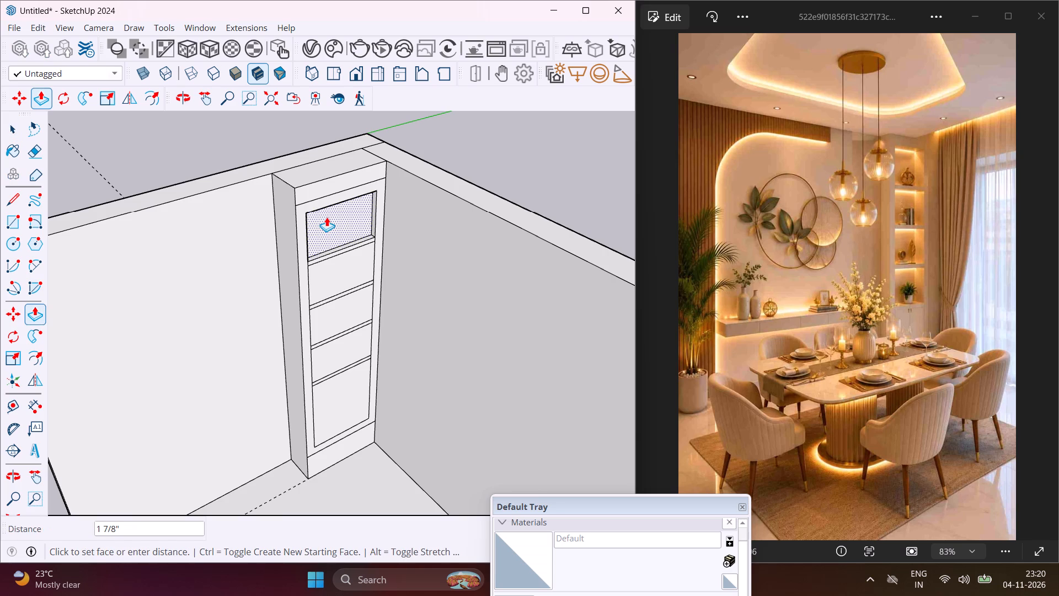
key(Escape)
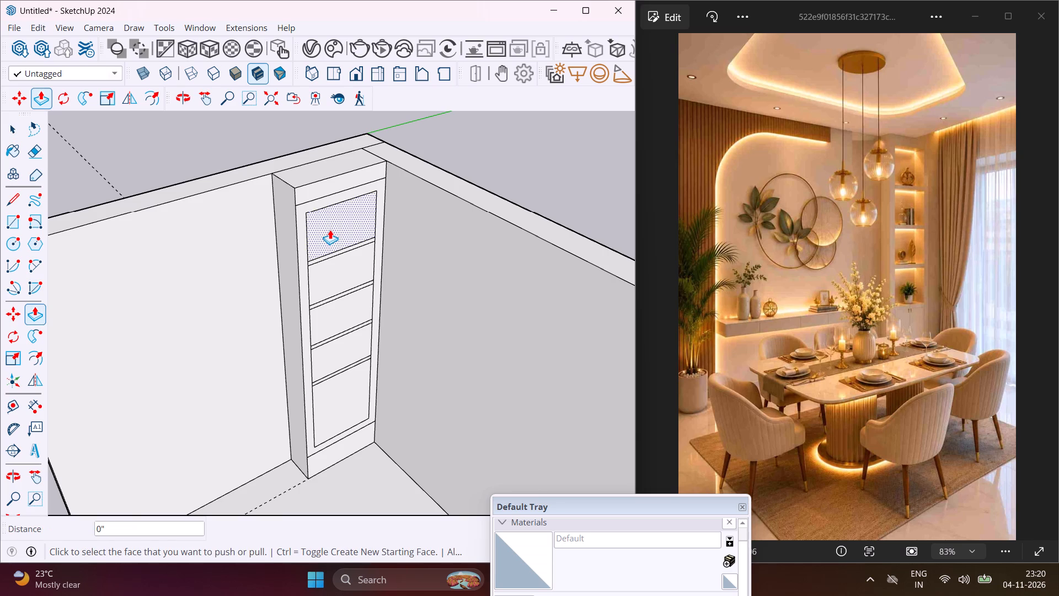
Undo the shelf-thickness copies, the lowest divider's erasure and the six-space division, back to the undivided inner panel.
key(ctrl+z)
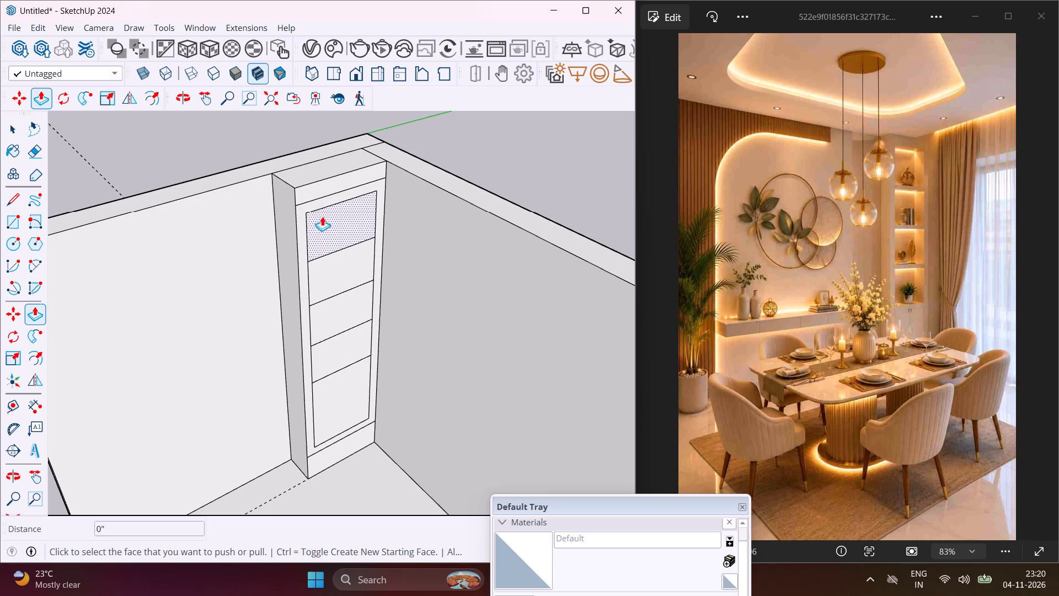
key(Escape)
key(space)
scroll(314, 199, up, 5)
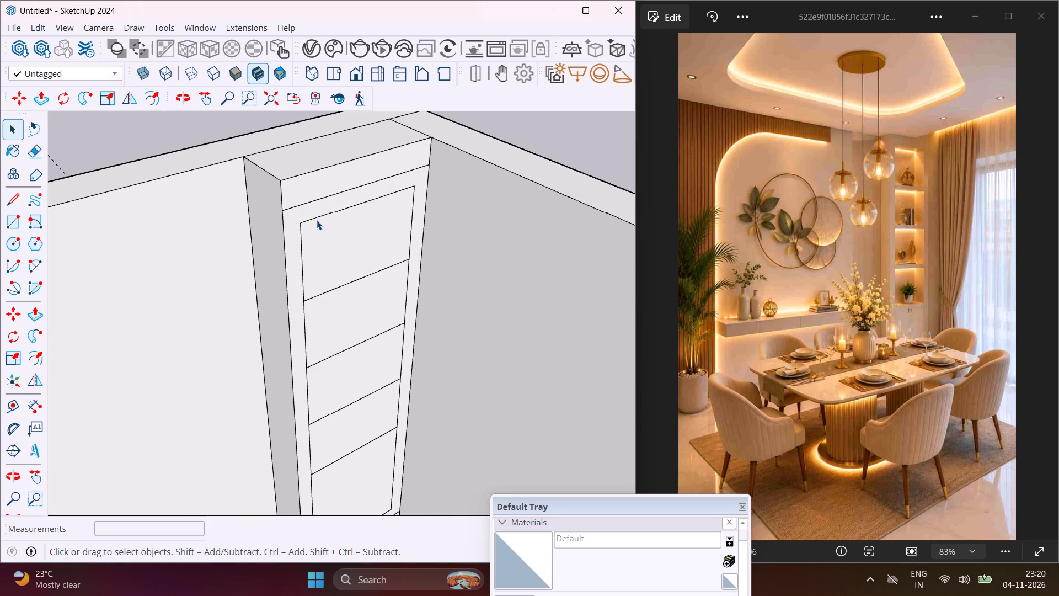
key(ctrl+z)
key(ctrl+z)
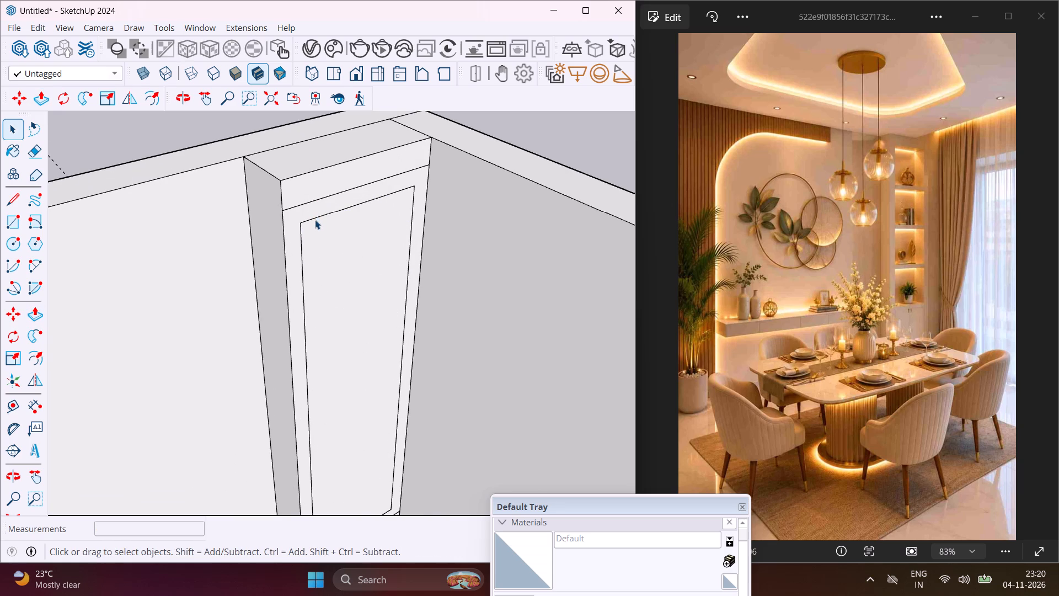
Move the inner panel's top edge up about 3 3/8" onto the top edge of the surrounding frame.
click(315, 220)
key(m)
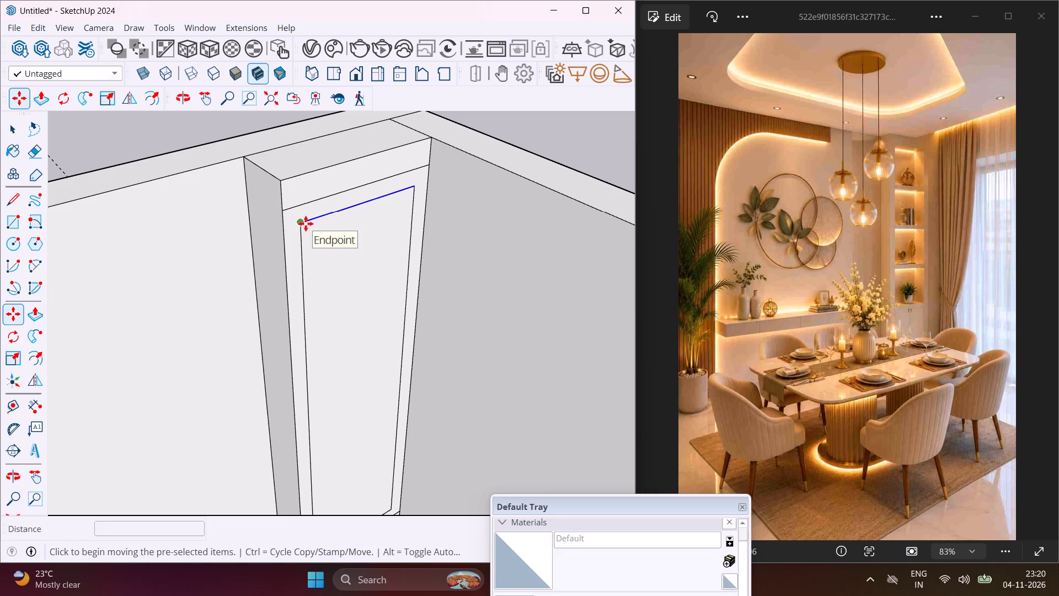
click(305, 223)
click(298, 209)
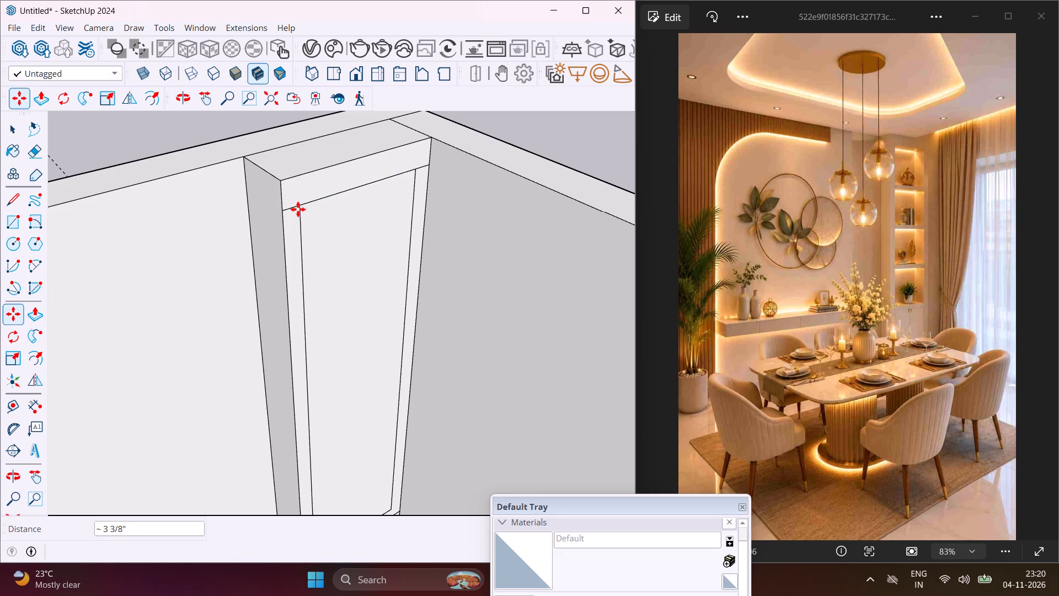
scroll(292, 207, down, 5)
key(Escape)
key(space)
Move the inner panel's bottom edge down about 3 3/8" onto the bottom edge of the surrounding frame.
scroll(306, 449, up, 4)
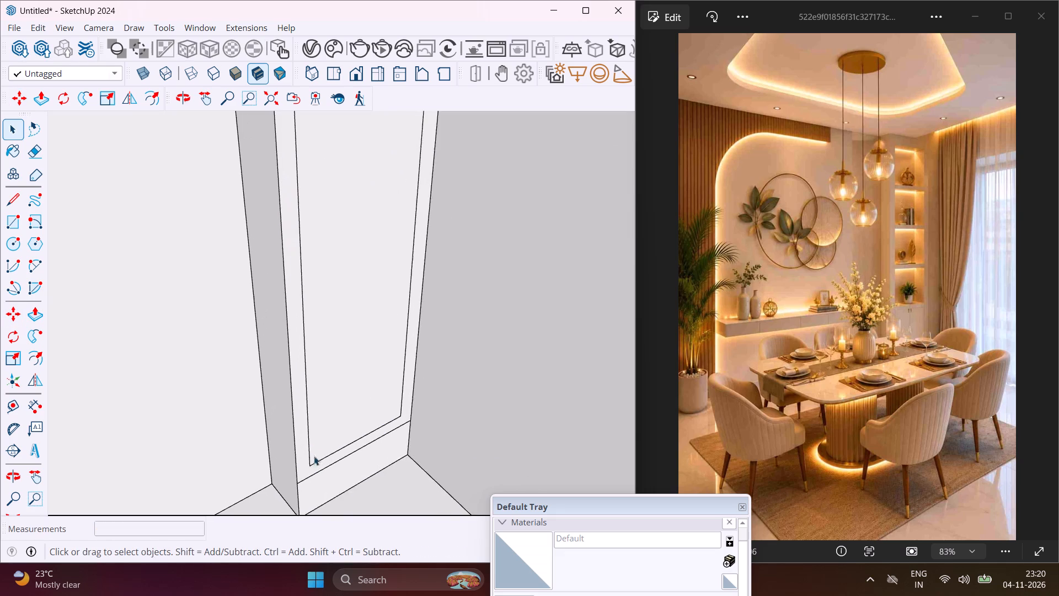
scroll(314, 456, up, 4)
click(323, 458)
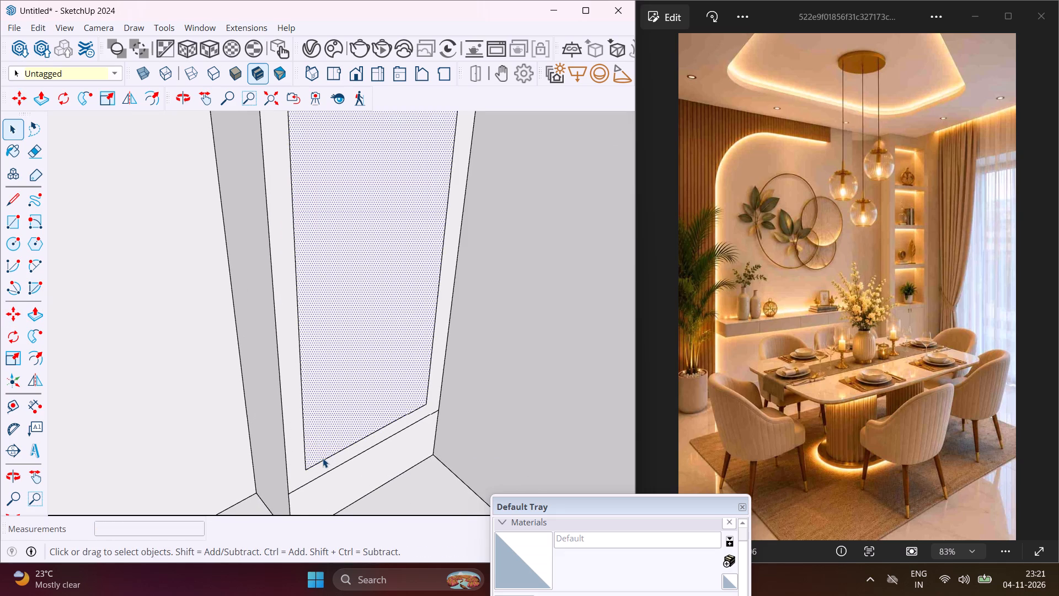
click(319, 460)
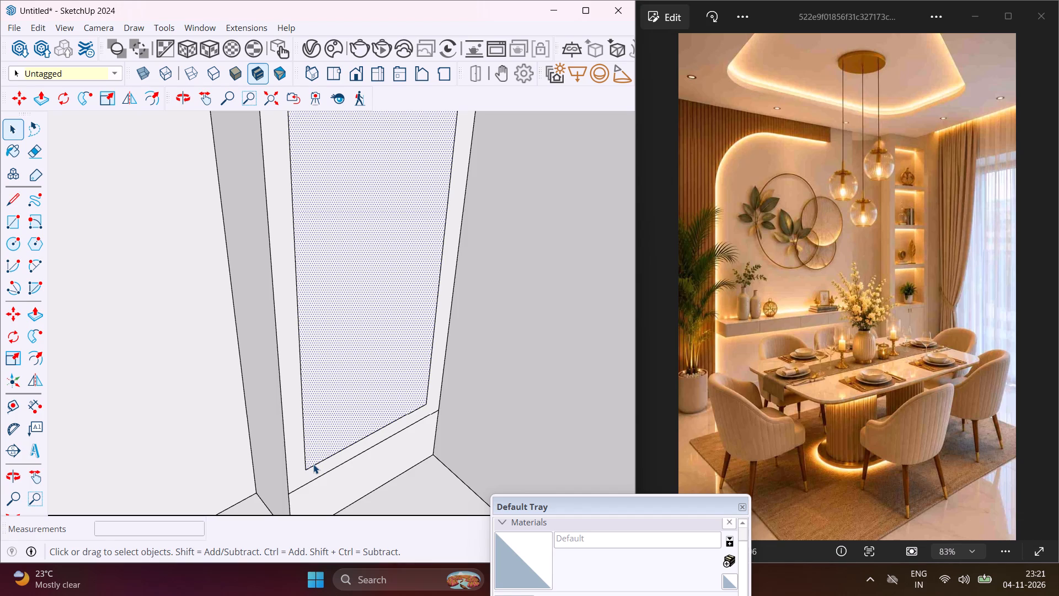
click(313, 465)
key(m)
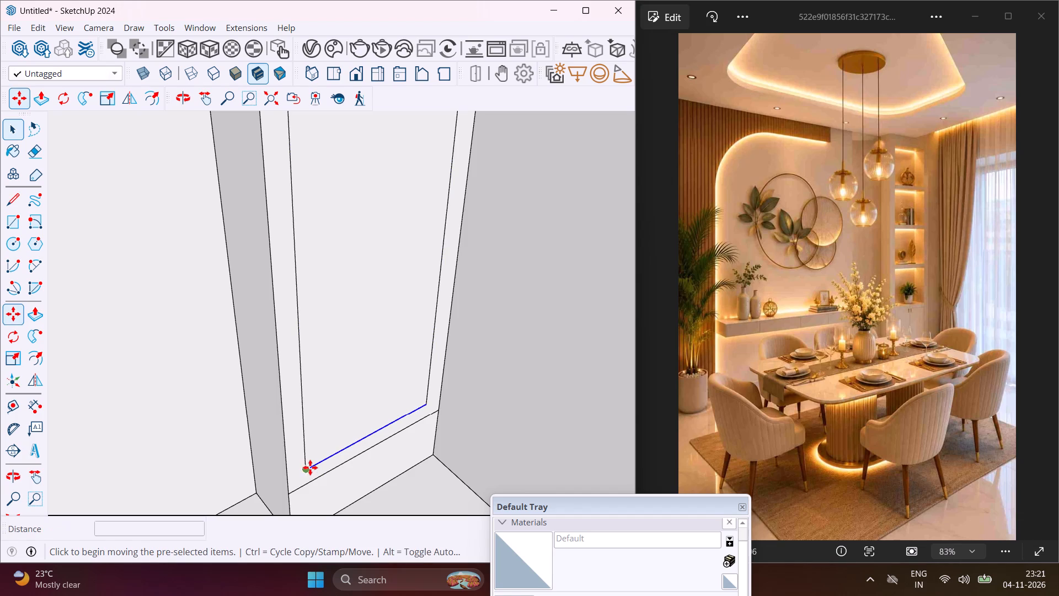
click(307, 469)
click(307, 480)
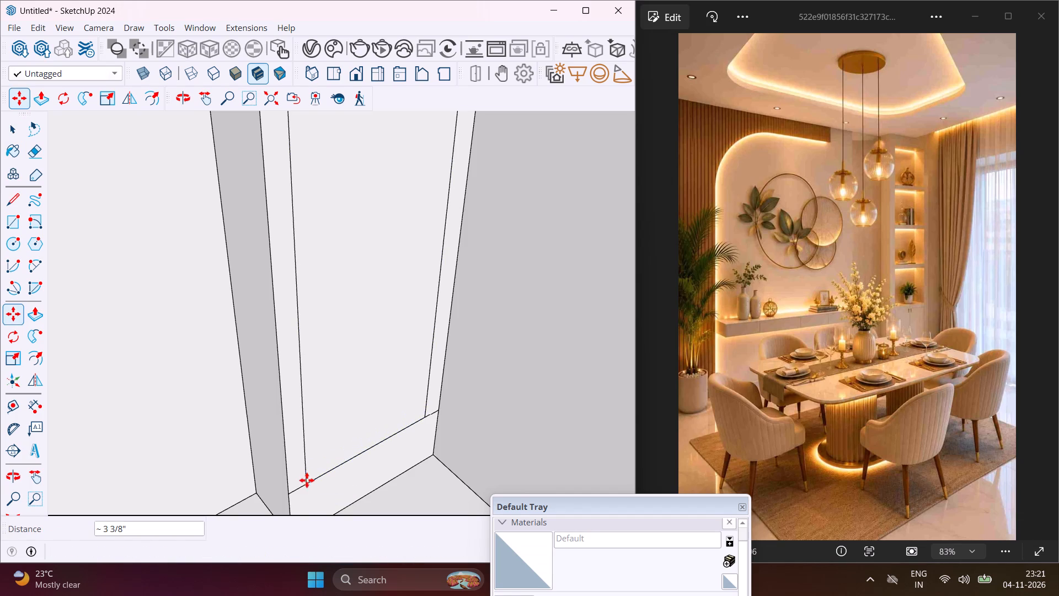
key(Escape)
key(space)
Copy the inner panel's top edge 8' 6 3/4" down to its bottom edge and divide the distance into 6 equal spaces.
scroll(335, 400, down, 16)
scroll(344, 302, up, 11)
click(344, 302)
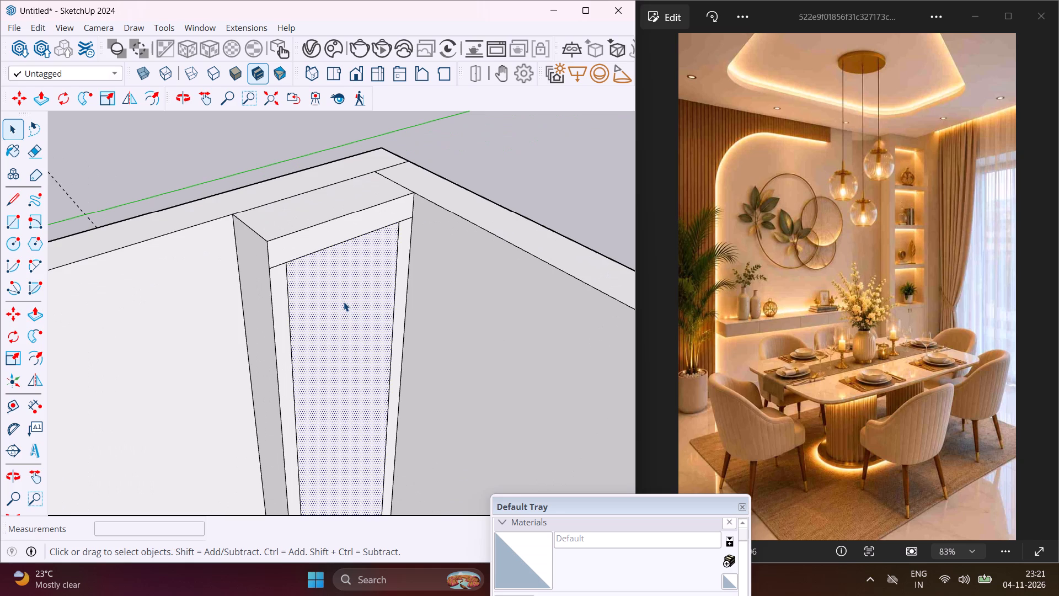
click(346, 245)
click(322, 251)
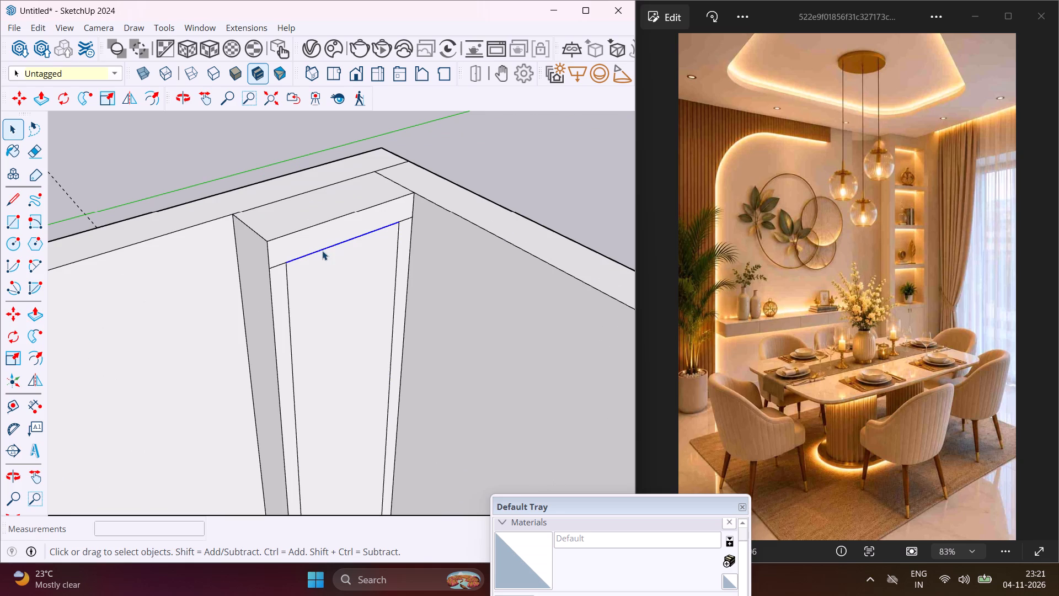
key(m)
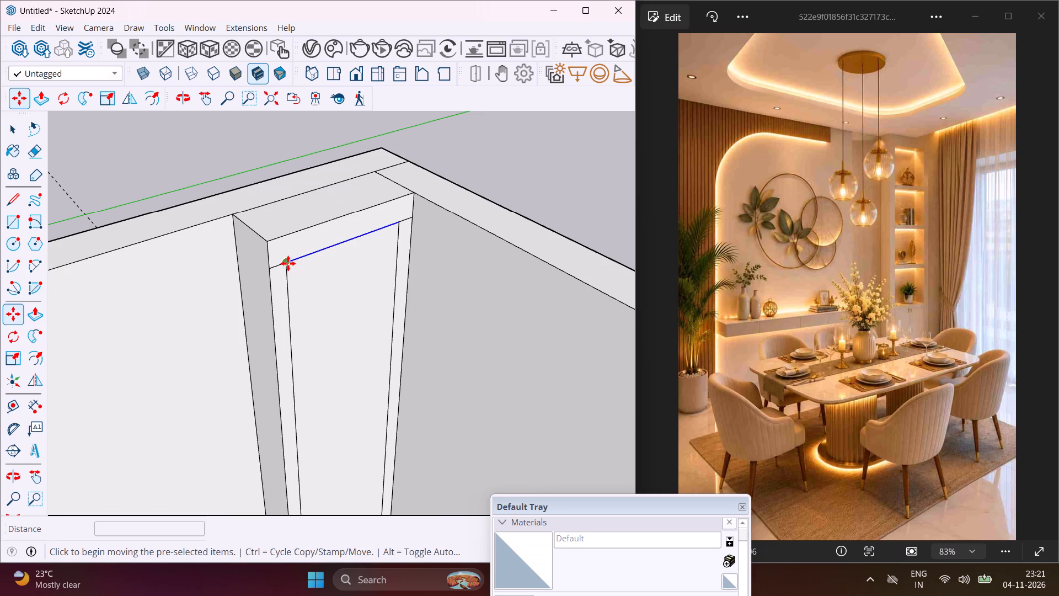
click(287, 263)
scroll(286, 276, down, 6)
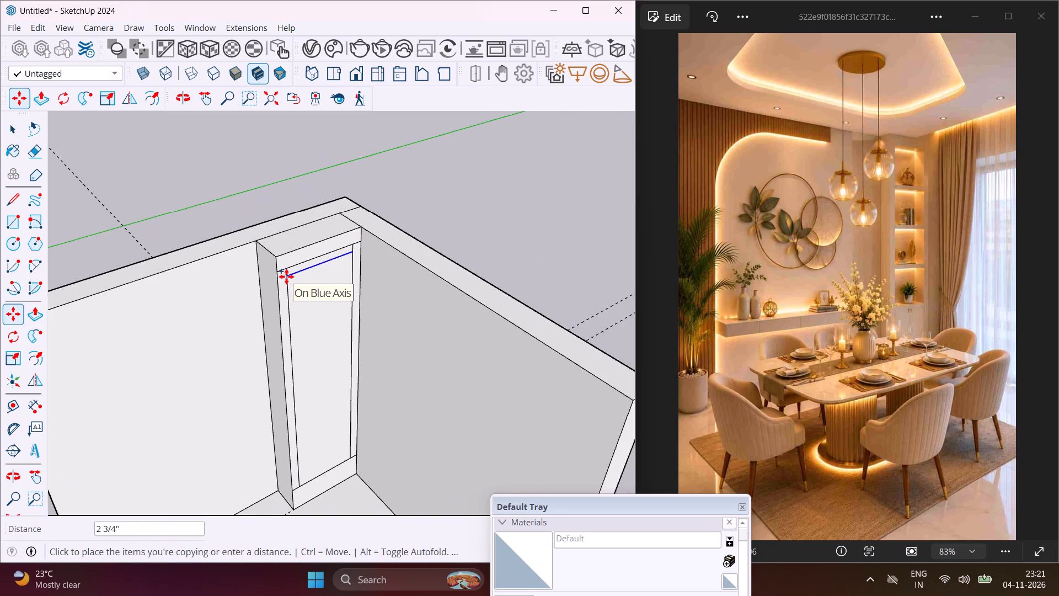
scroll(286, 276, down, 3)
scroll(299, 433, up, 9)
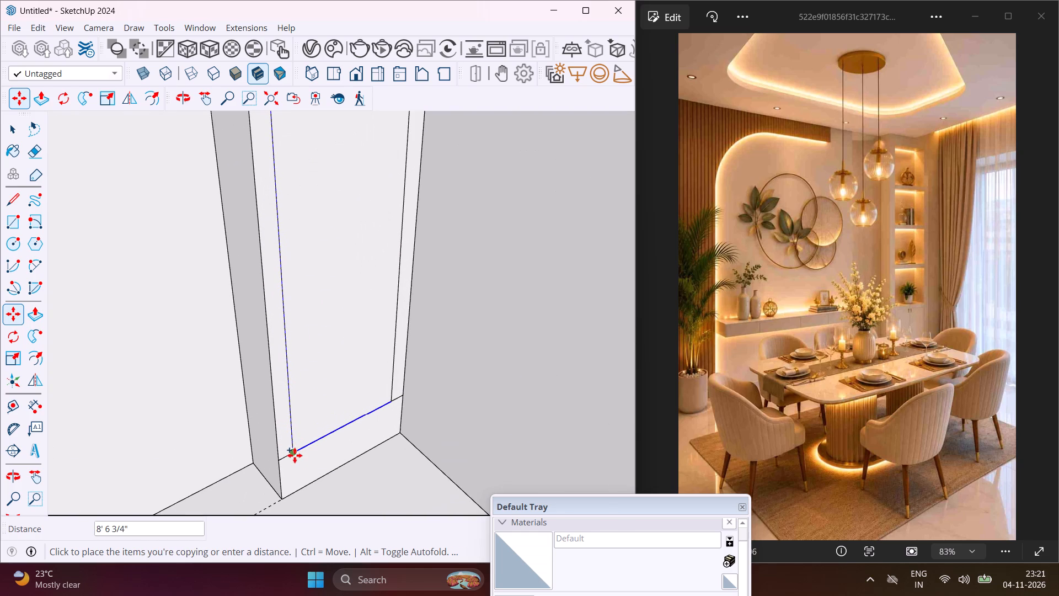
click(295, 455)
text(/6)
key(Return)
key(Escape)
key(space)
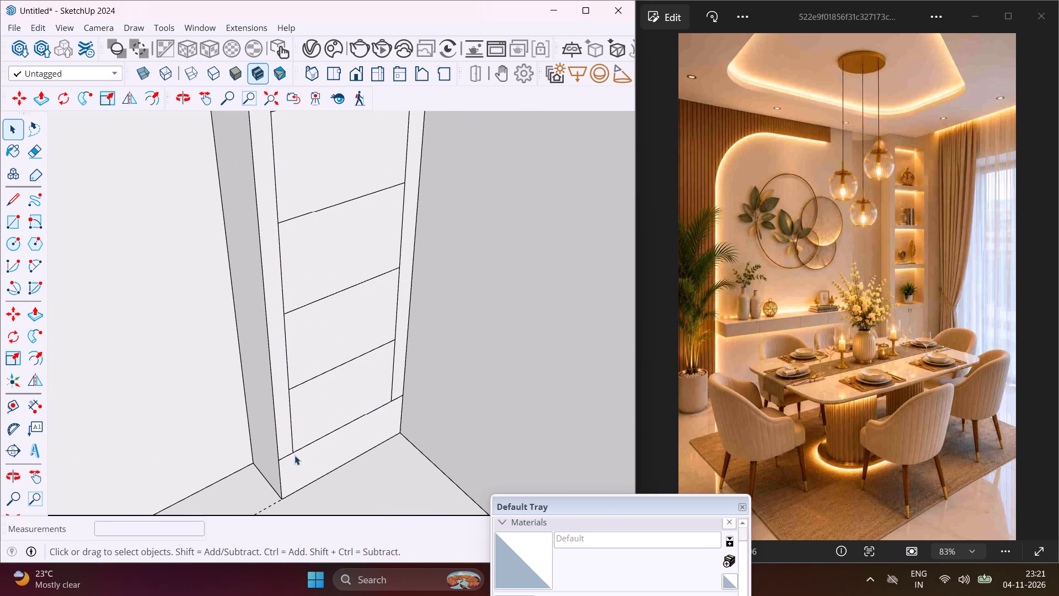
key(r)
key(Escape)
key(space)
Erase the lowest shelf divider line to merge the bottom two compartments of the inner panel.
key(e)
click(318, 379)
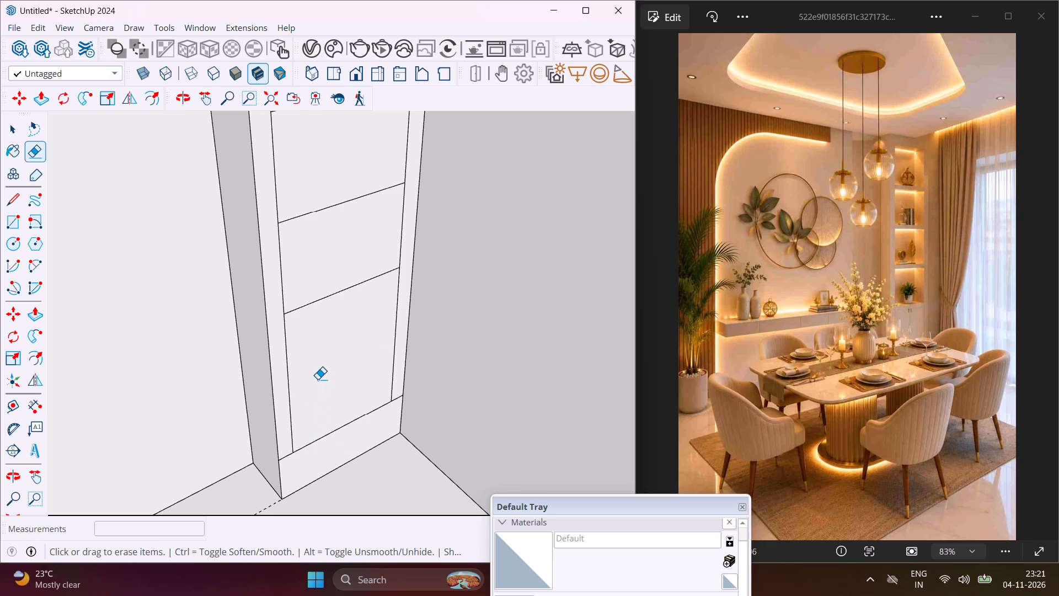
Copy the second and fourth compartment faces of the display column about 1 15/16" down to outline the shelf boards.
scroll(320, 373, down, 9)
key(Escape)
key(space)
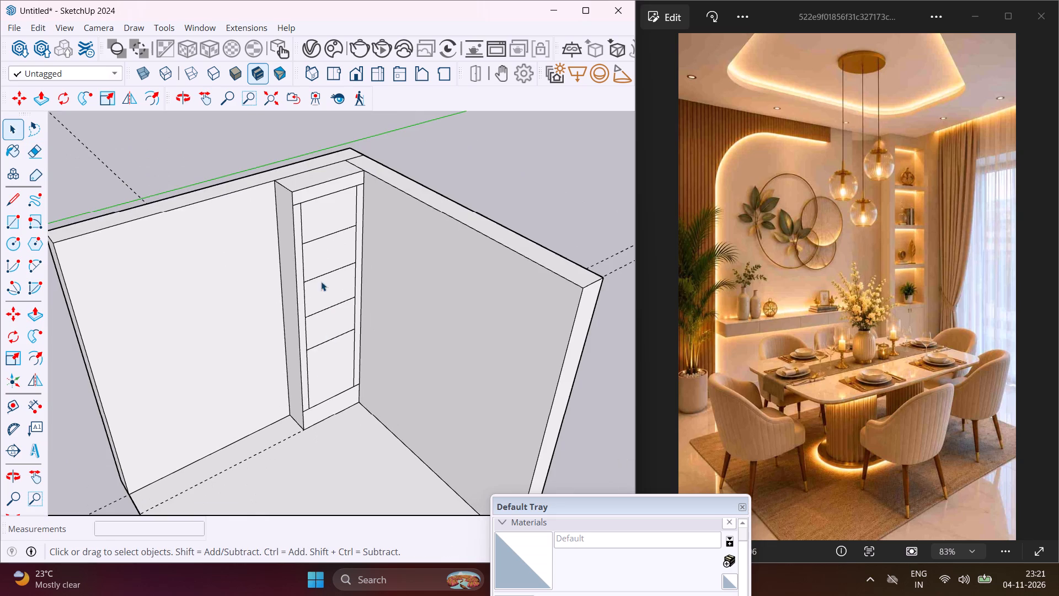
click(334, 241)
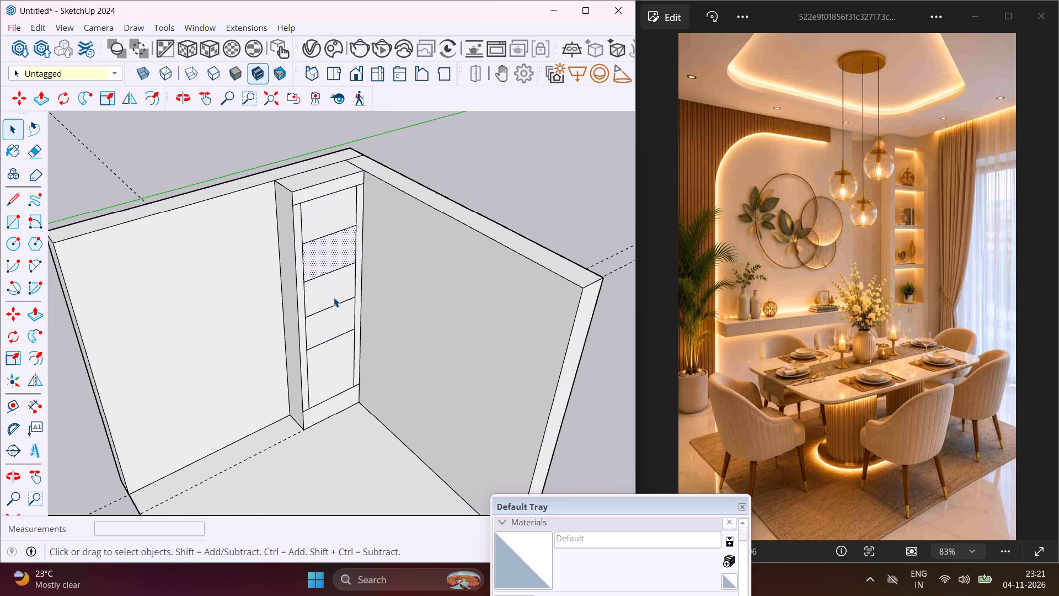
ctrl+click(334, 317)
key(m)
scroll(320, 342, up, 8)
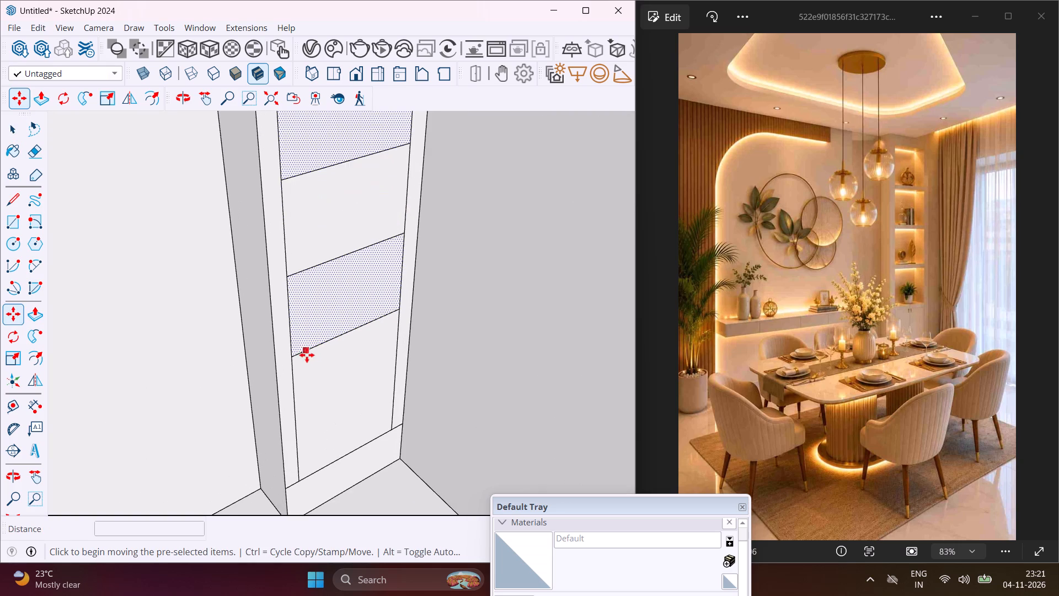
click(295, 355)
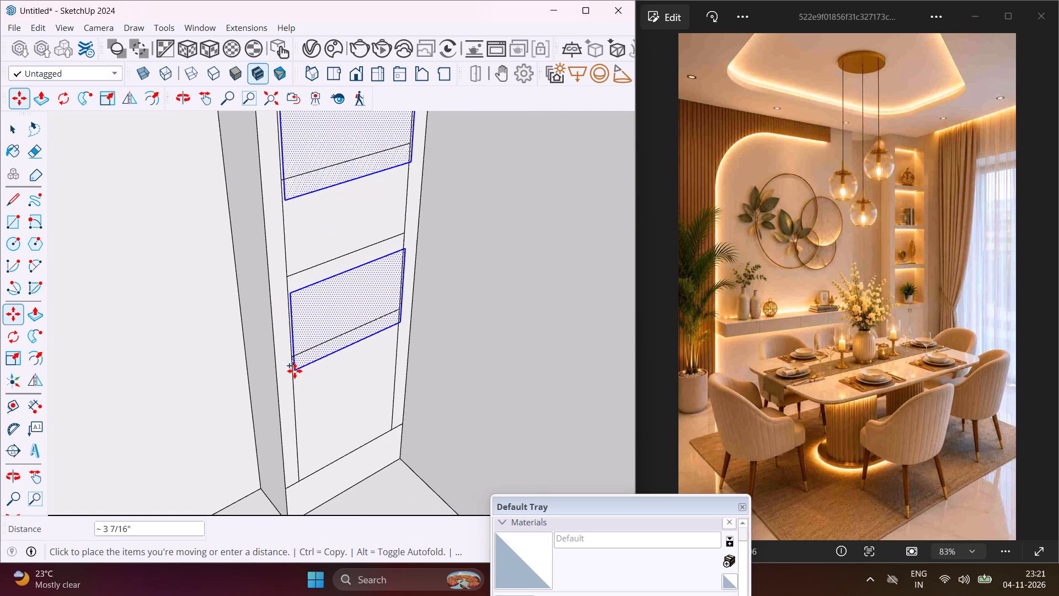
scroll(295, 371, up, 3)
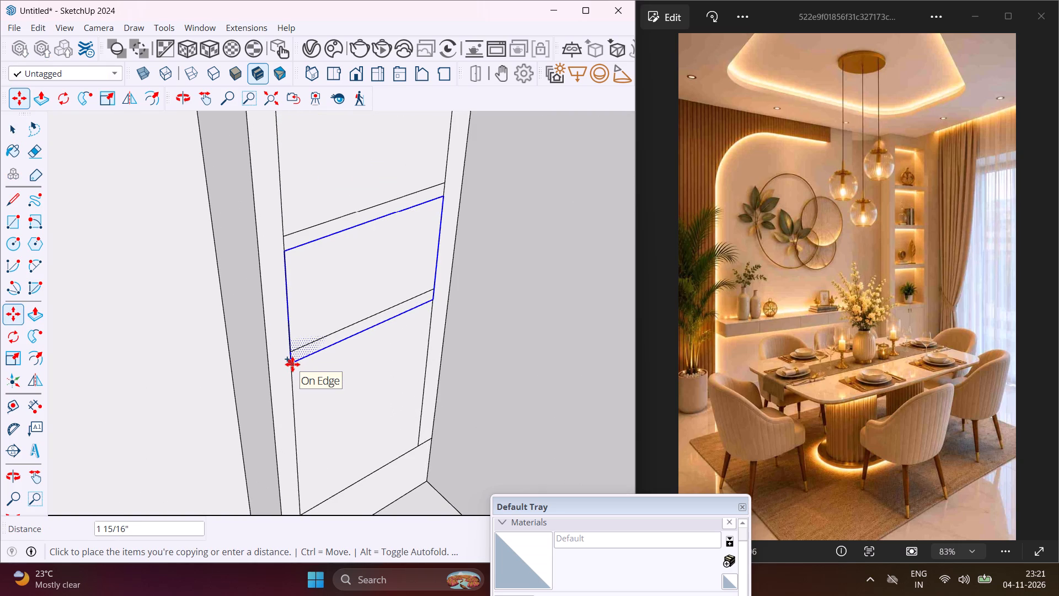
click(292, 364)
key(Escape)
key(space)
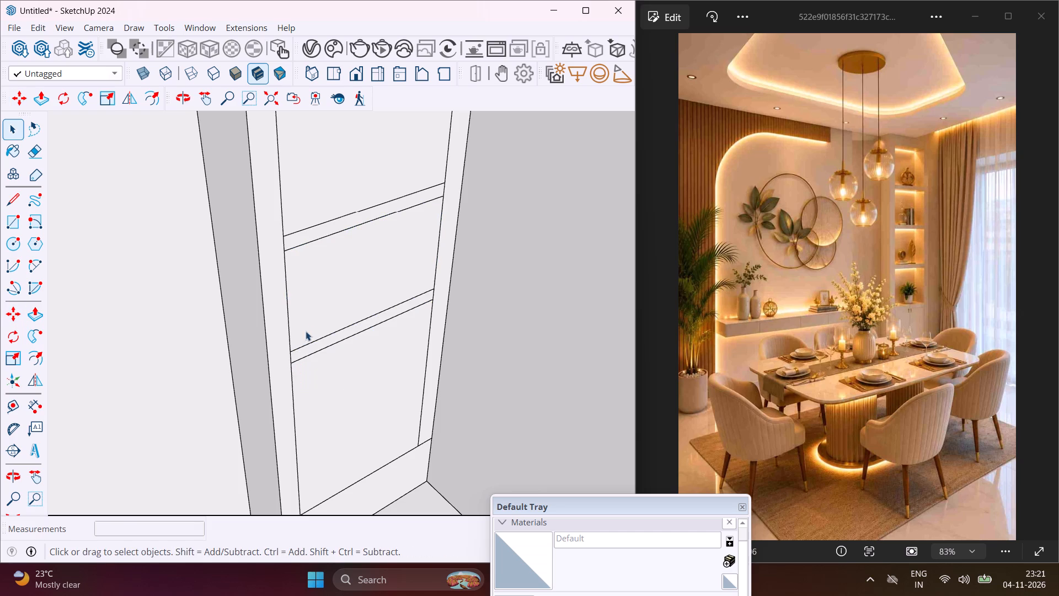
Push the lowest open shelf compartment, just above the large bottom panel, about 9 3/4" into the column.
click(307, 323)
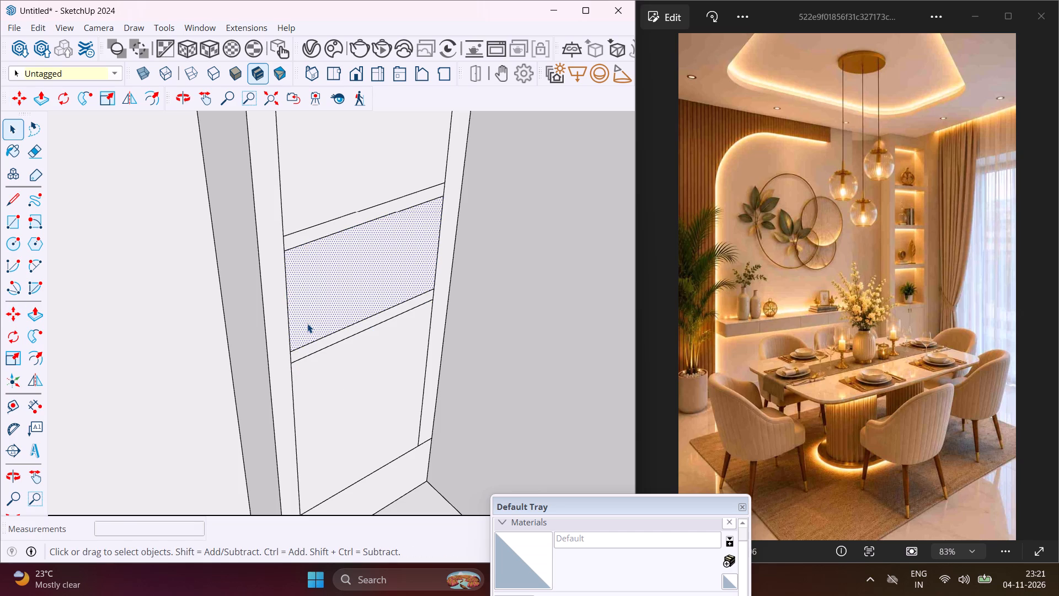
key(p)
click(307, 323)
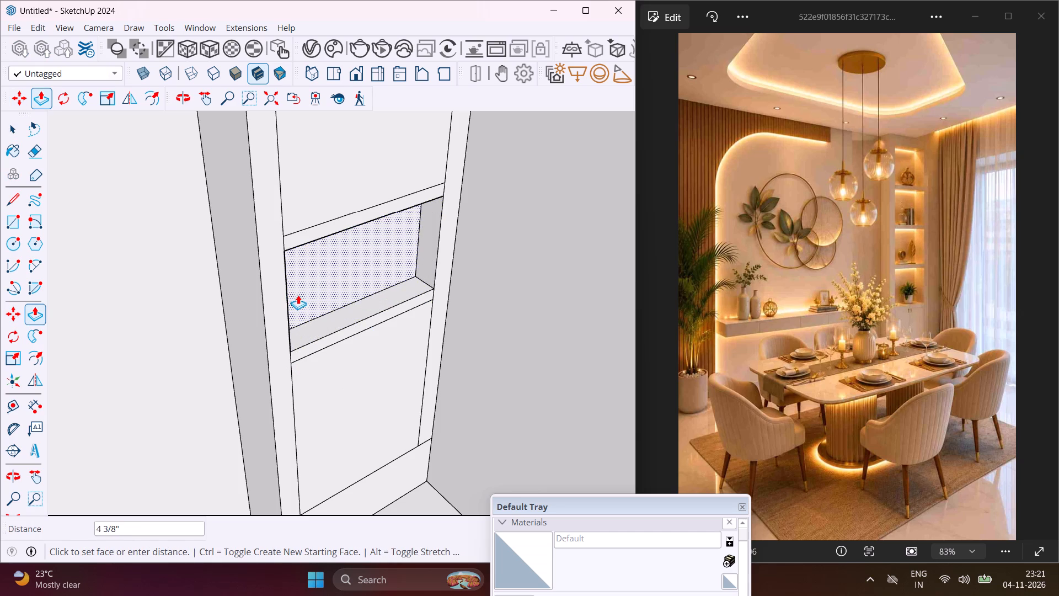
click(295, 256)
key(Escape)
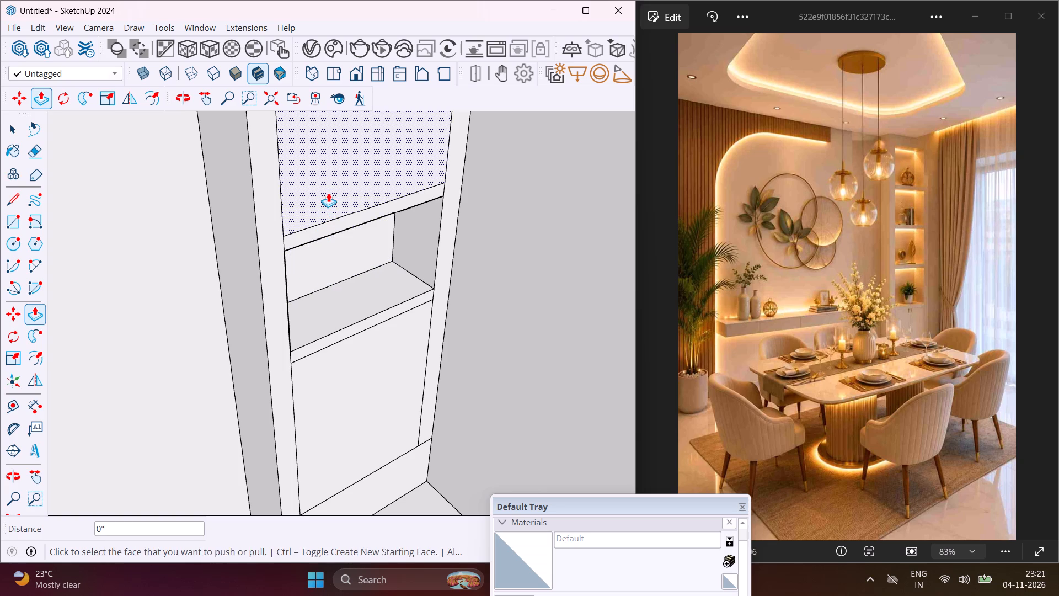
Recess the three remaining upper shelf compartments by the same depth as the first, leaving the bottom panel flush.
click(328, 193)
double_click(328, 193)
scroll(335, 232, down, 5)
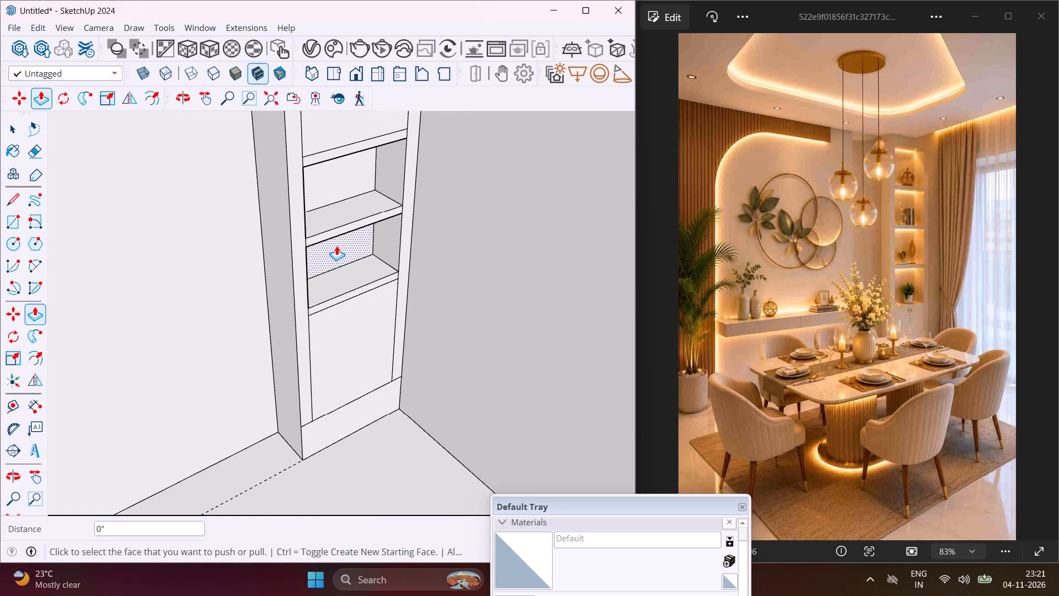
scroll(336, 246, down, 10)
scroll(350, 149, up, 7)
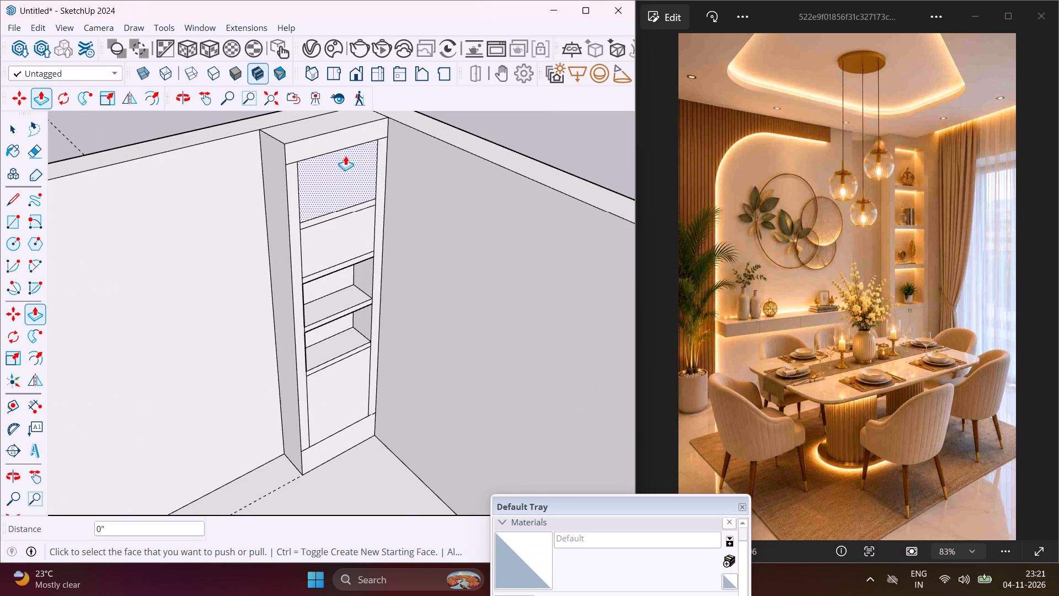
double_click(345, 156)
double_click(344, 229)
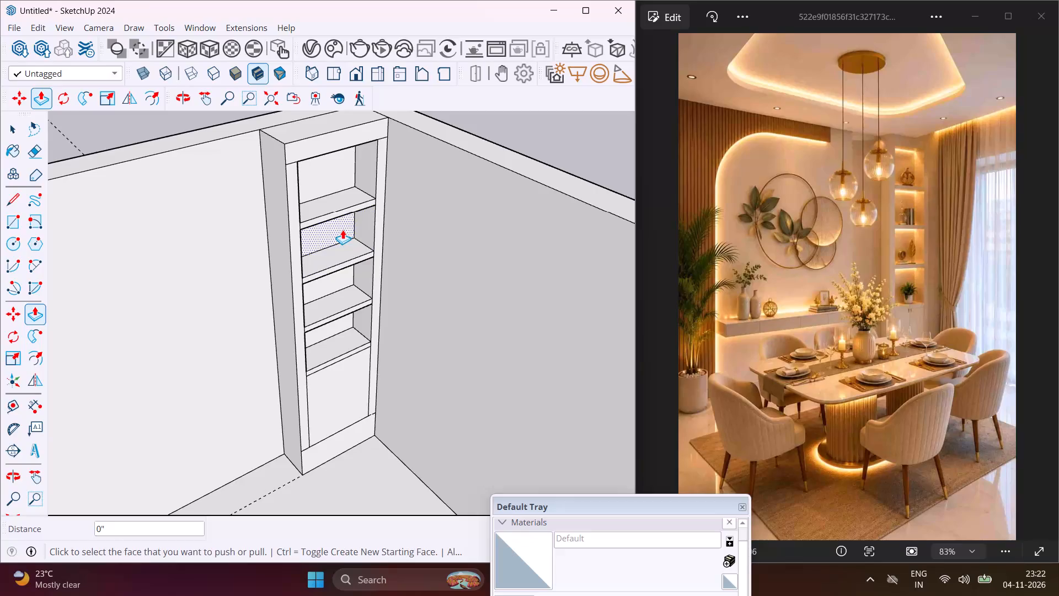
key(Escape)
key(space)
Erase the two leftover edge segments at the upper corners of the shelf column's frame.
scroll(254, 155, up, 3)
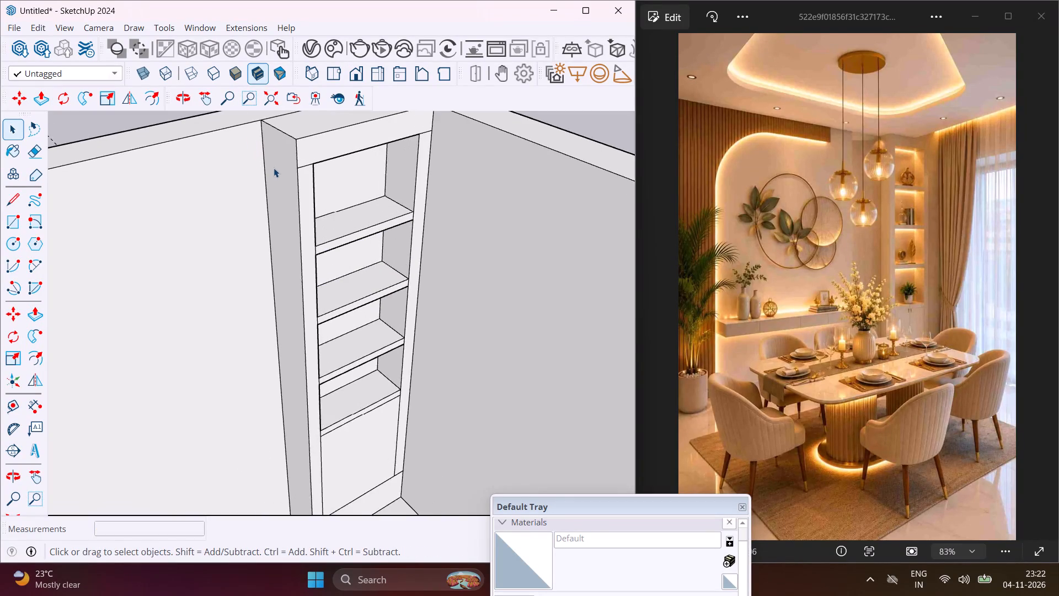
scroll(276, 169, up, 3)
scroll(290, 179, down, 2)
key(e)
scroll(321, 182, up, 2)
click(309, 164)
scroll(432, 152, up, 2)
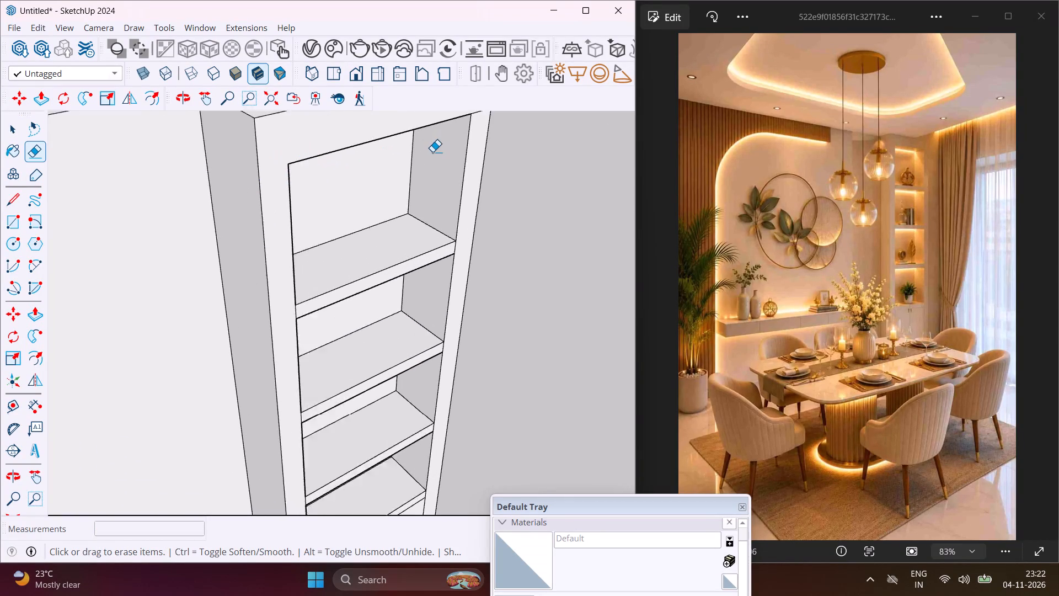
scroll(432, 152, up, 2)
scroll(461, 151, down, 4)
scroll(475, 146, up, 3)
scroll(483, 126, down, 3)
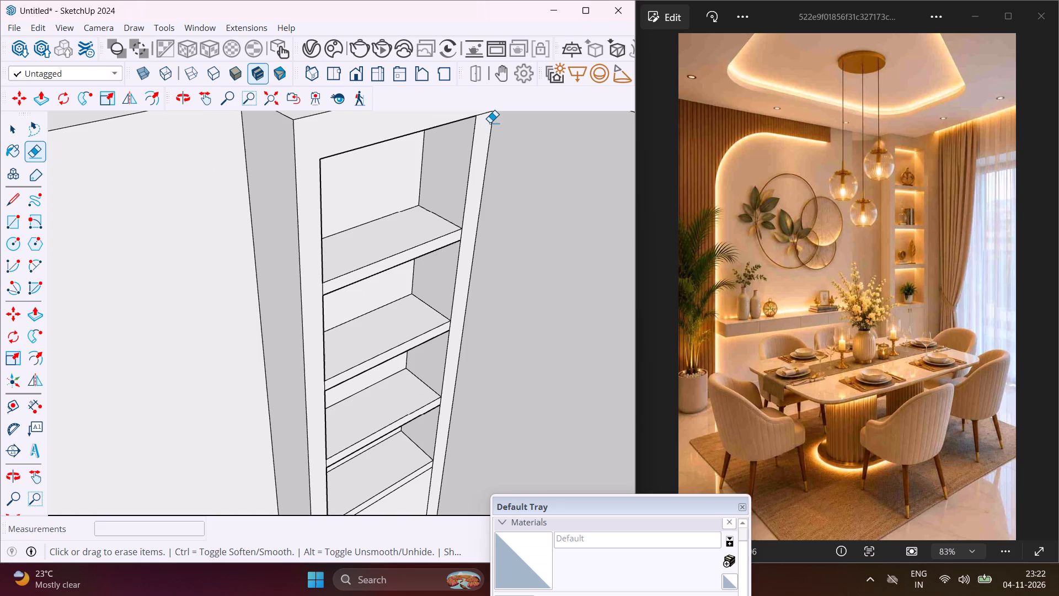
click(483, 113)
scroll(409, 227, down, 4)
key(Escape)
key(space)
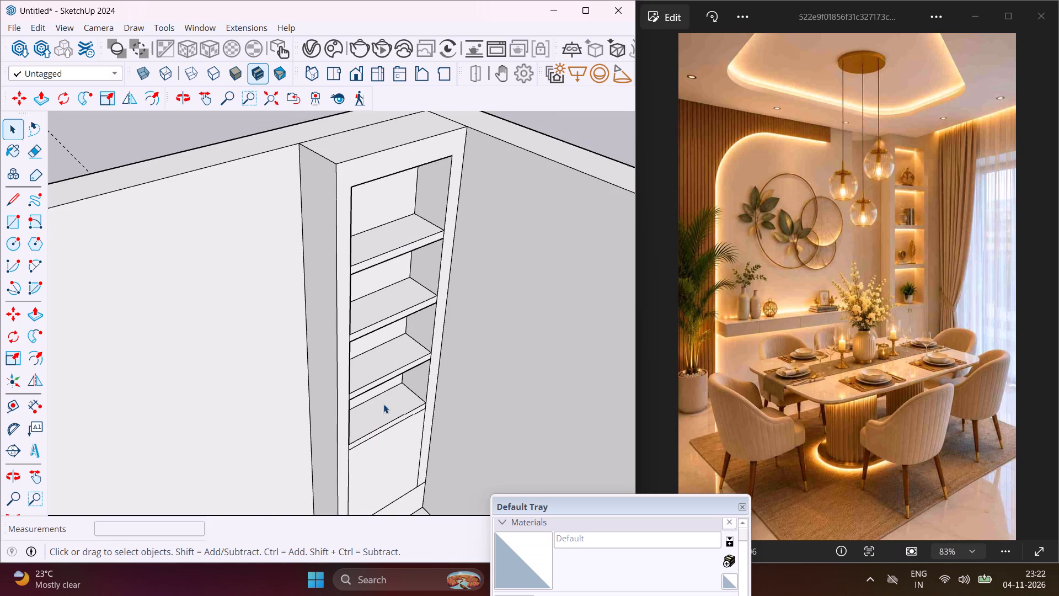
Erase the two leftover edge segments beside the bottom panel's lower corners on the column frame.
scroll(383, 387, down, 6)
scroll(379, 464, up, 11)
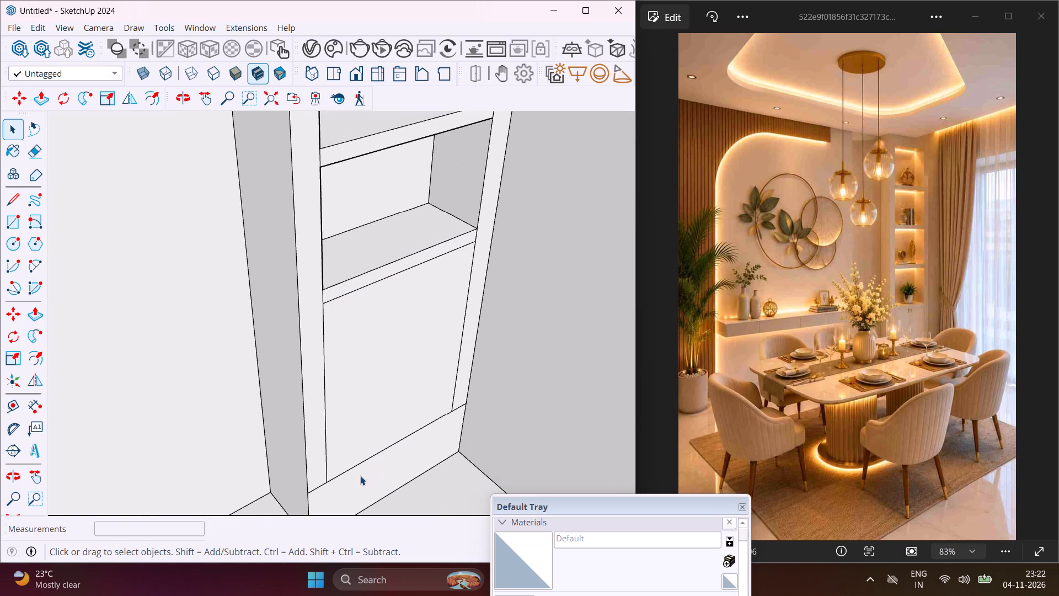
key(e)
click(323, 486)
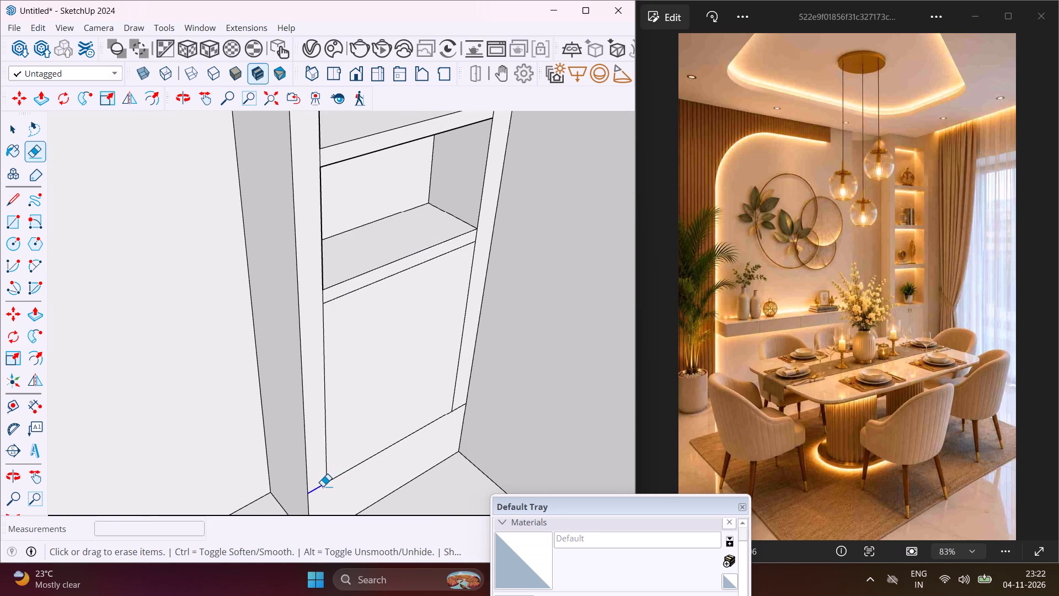
click(460, 409)
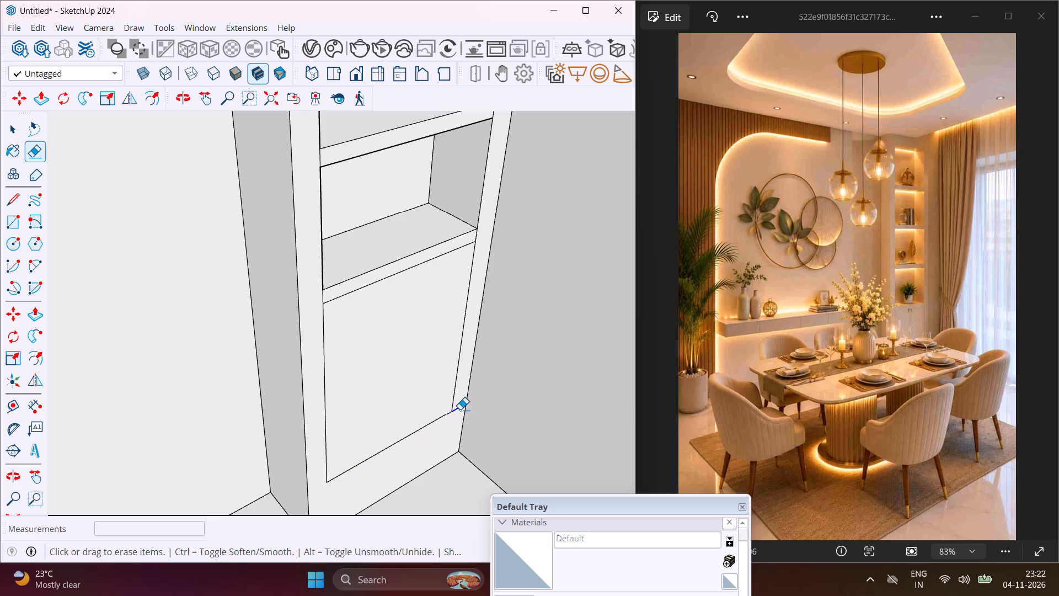
key(Escape)
key(space)
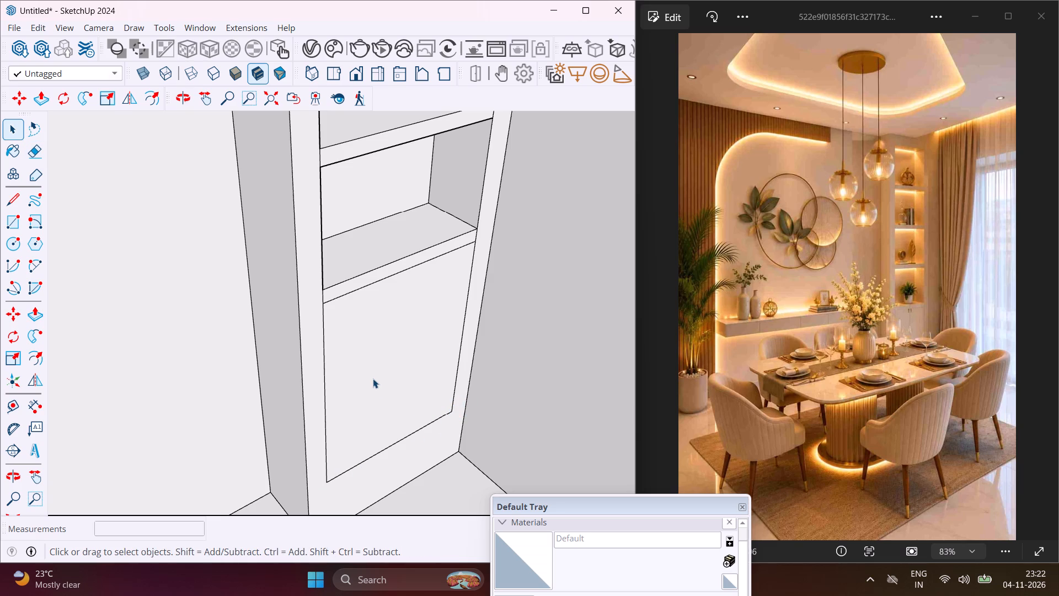
Offset the bottom cabinet panel's outline inward by 0.4".
scroll(373, 379, down, 2)
middle_drag(373, 379, 327, 304)
scroll(330, 323, up, 3)
click(339, 339)
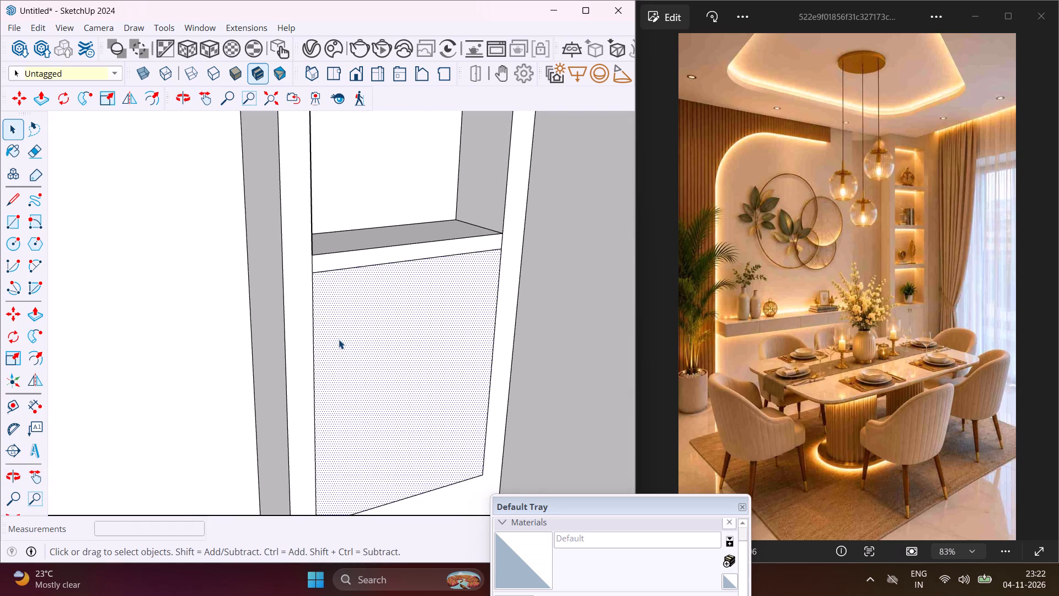
scroll(356, 296, down, 4)
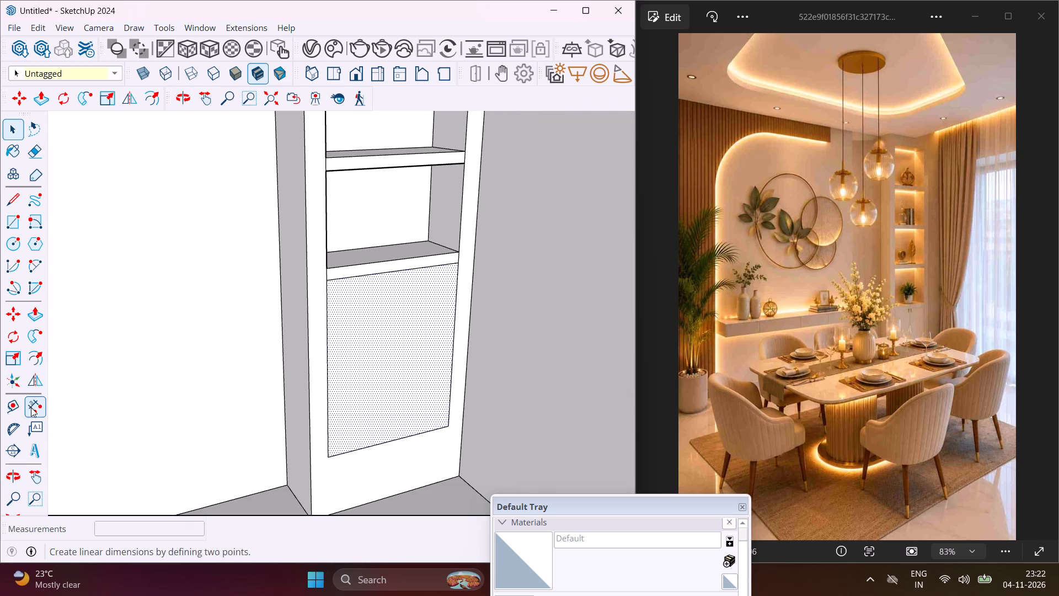
click(36, 361)
scroll(323, 365, up, 4)
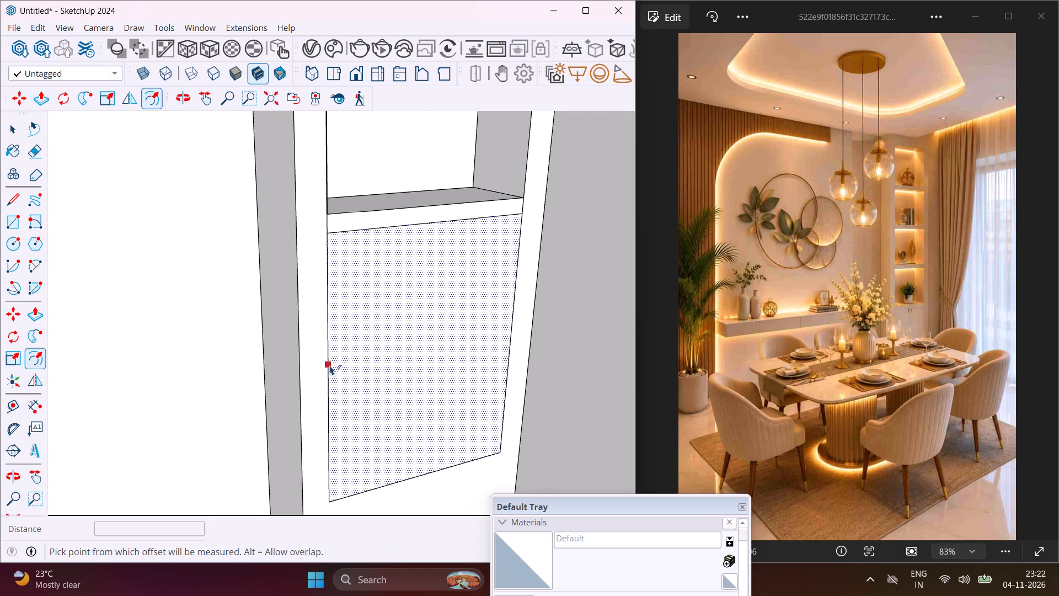
click(331, 365)
text(.4")
key(Return)
key(bracketright)
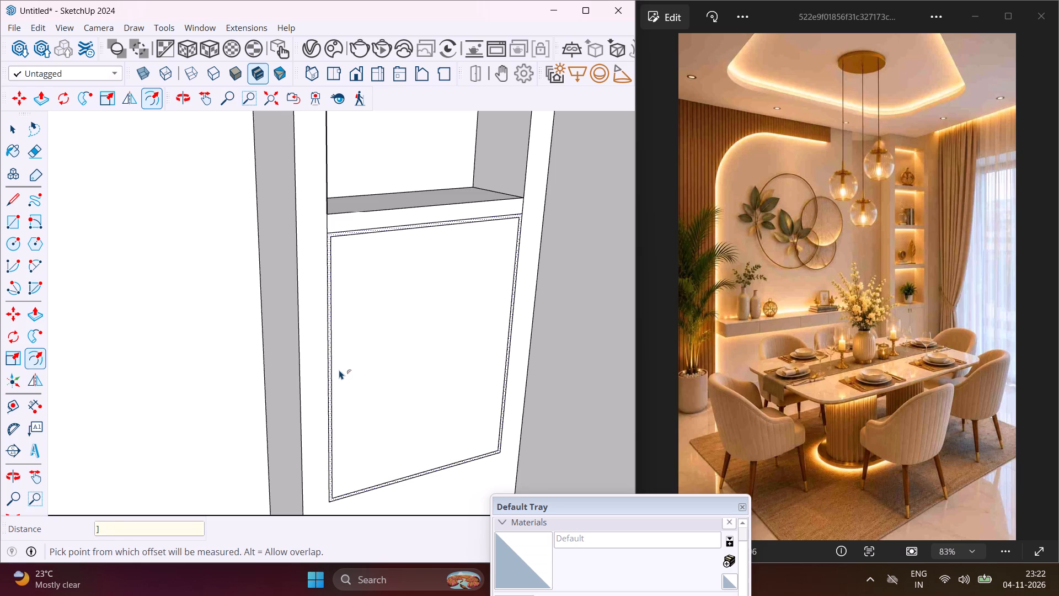
key(Escape)
key(space)
Draw a vertical line between the midpoints of the inner cabinet panel's top and bottom edges to split it into two doors.
click(13, 203)
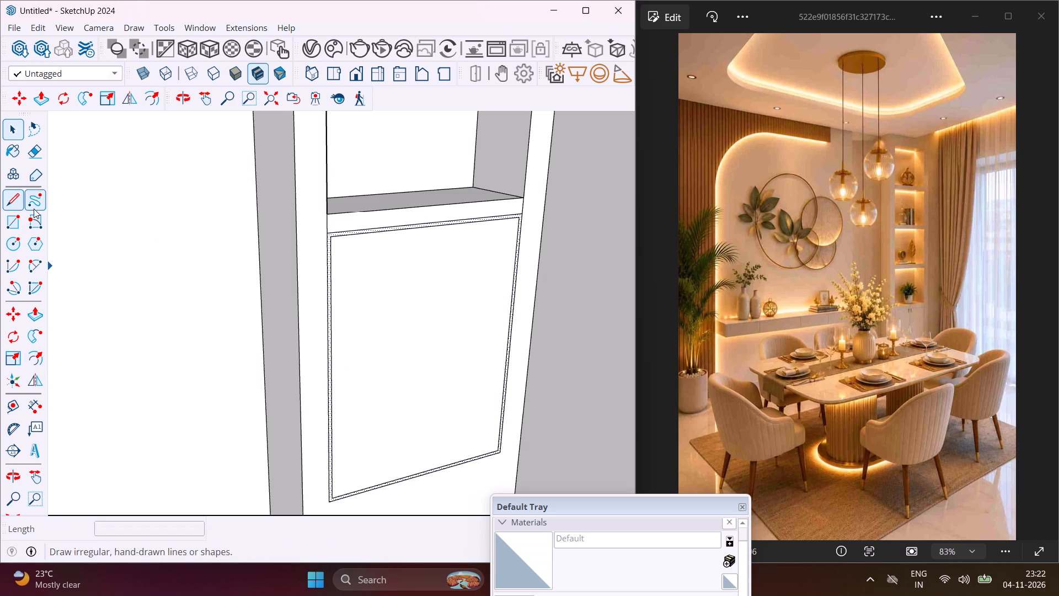
scroll(330, 250, down, 2)
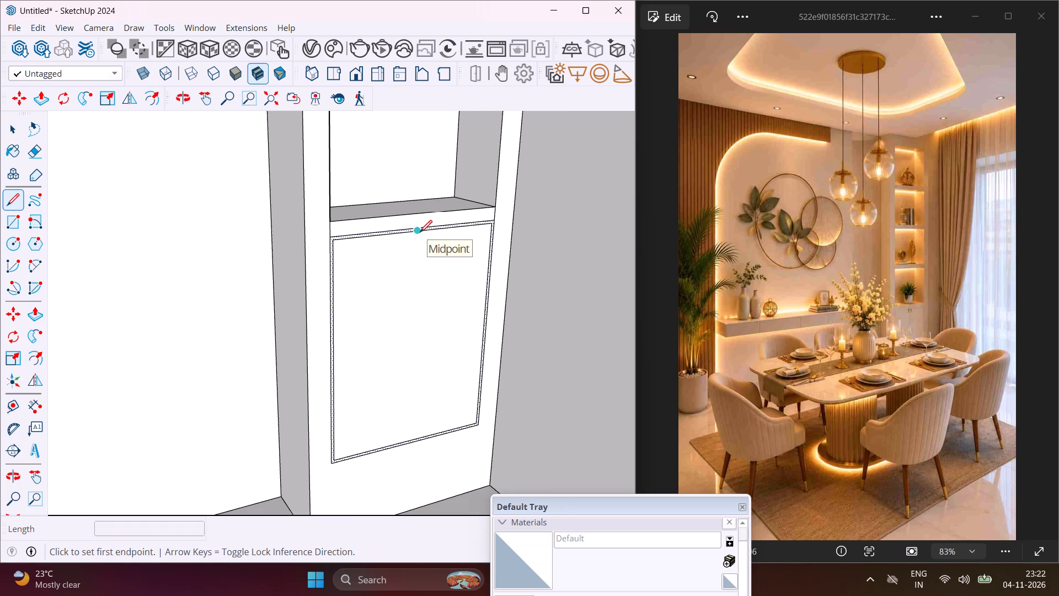
click(420, 232)
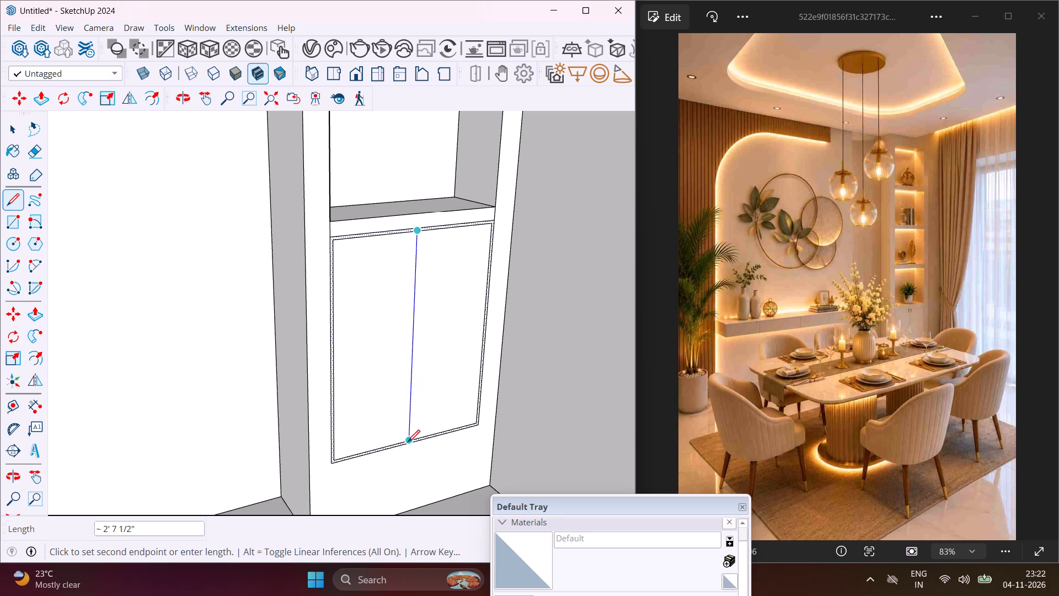
click(408, 442)
key(Escape)
key(space)
Copy the cabinet panel's vertical centre line 0.4" towards the column's left side to form the gap between the doors.
scroll(407, 262, up, 5)
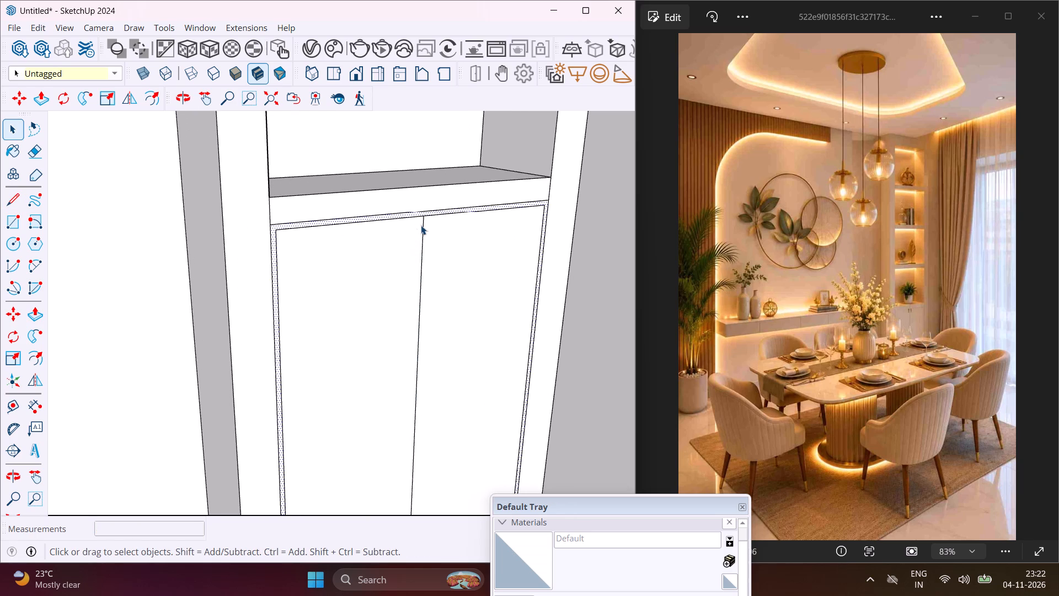
click(423, 223)
key(m)
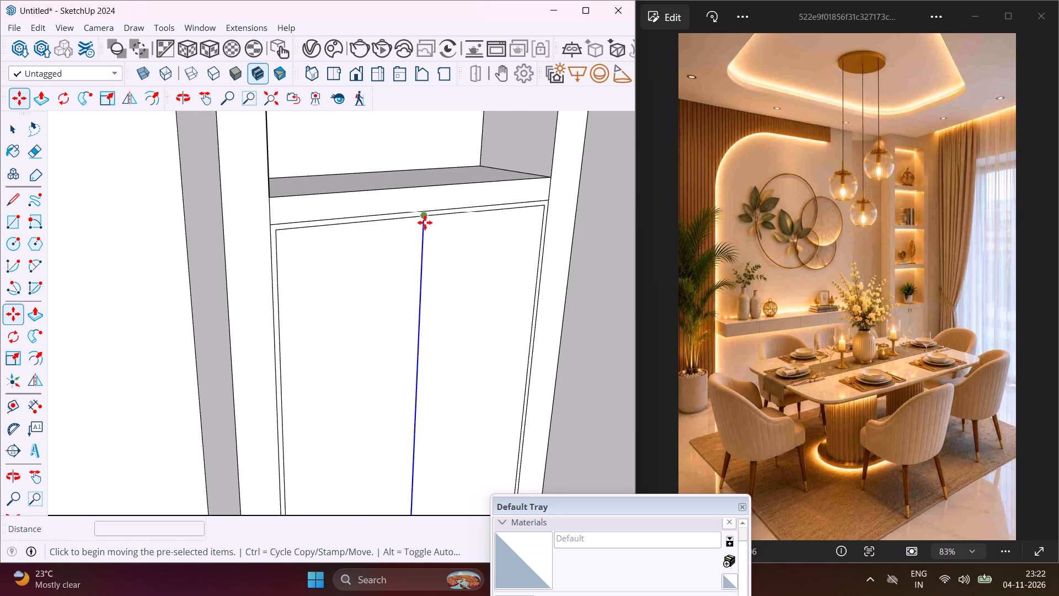
scroll(425, 222, up, 3)
click(425, 215)
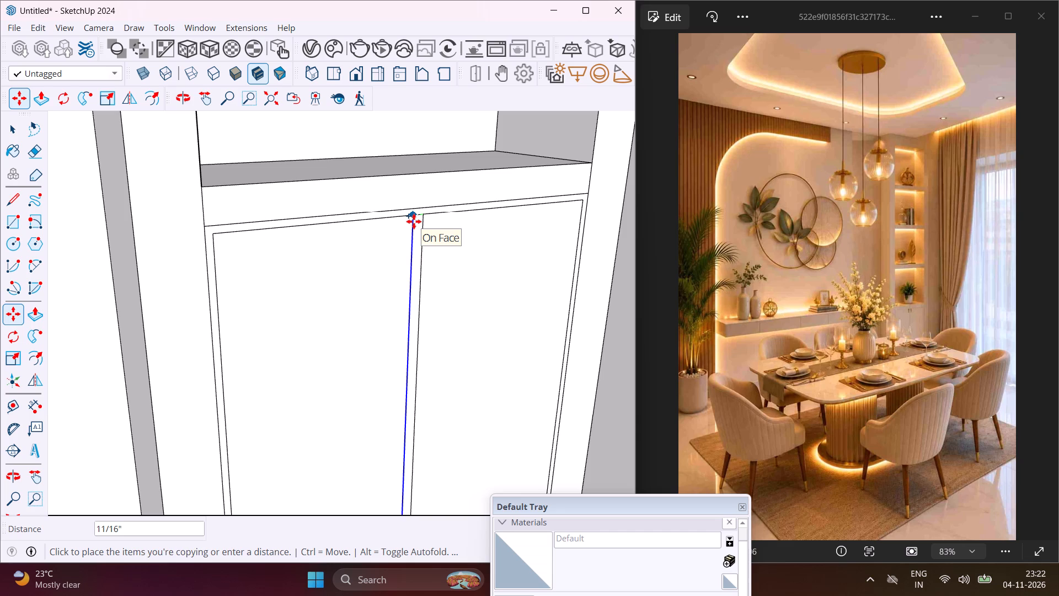
text(.4")
key(Return)
key(Escape)
key(space)
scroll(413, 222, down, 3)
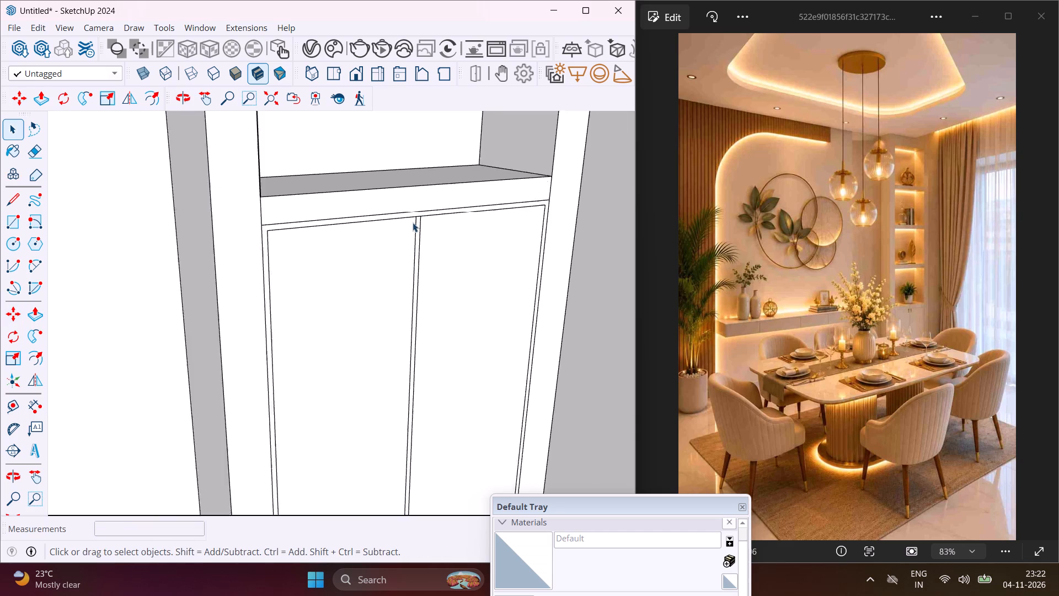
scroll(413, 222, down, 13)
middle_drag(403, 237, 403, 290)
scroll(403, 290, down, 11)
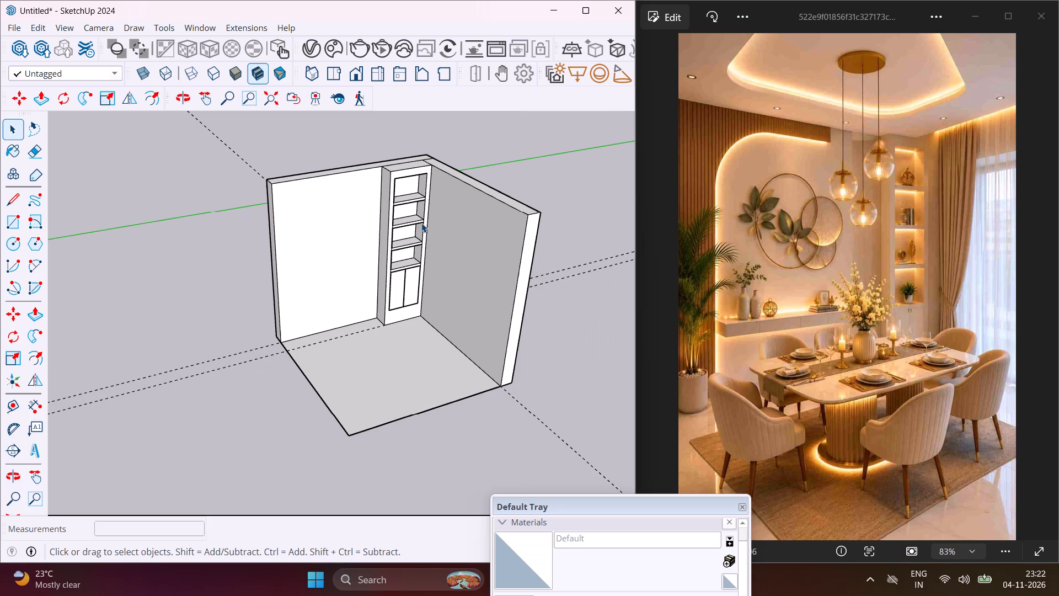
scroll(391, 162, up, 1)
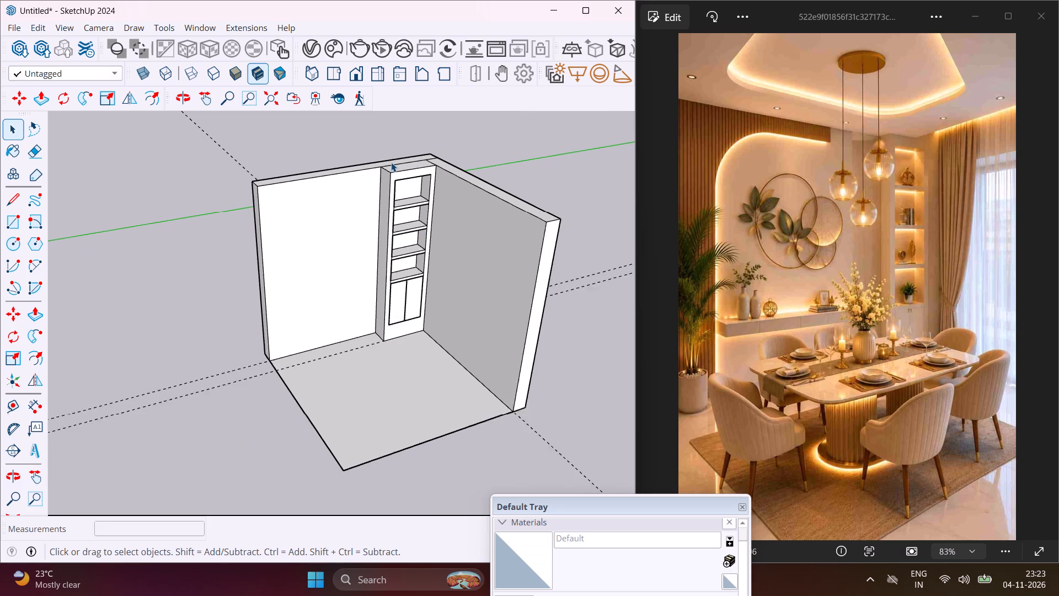
Draw a full-height rectangular strip about 1 3/4" wide by 10' along the outer end of the wall beside the display column.
scroll(391, 162, up, 2)
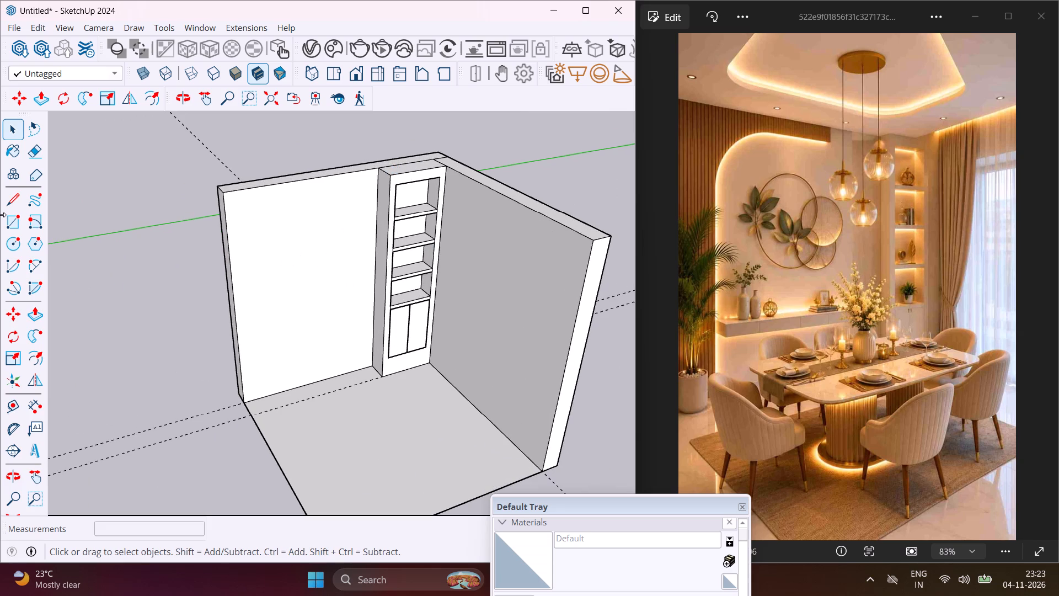
click(14, 216)
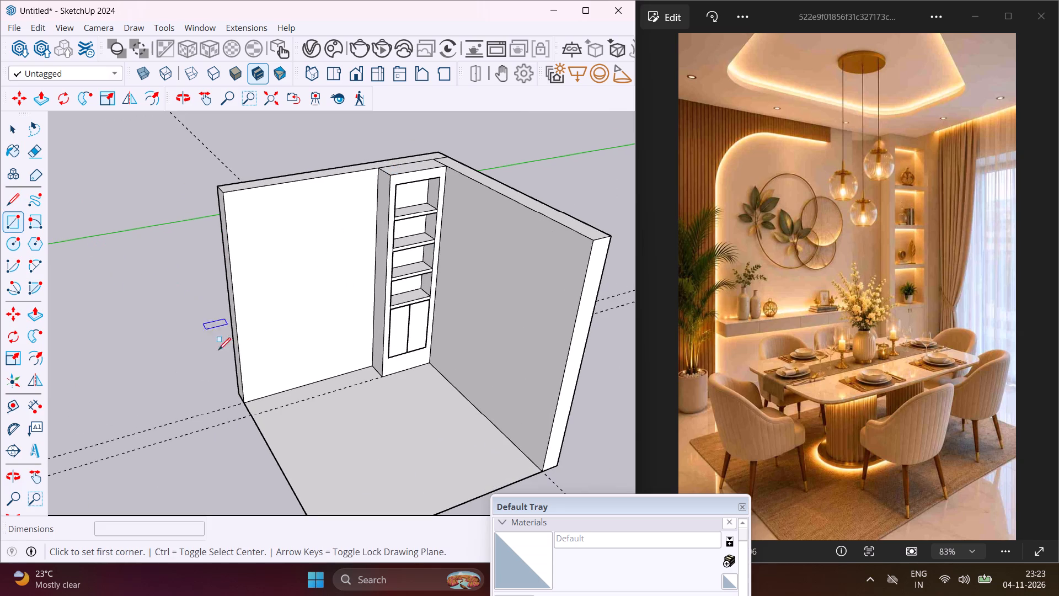
scroll(222, 355, up, 3)
click(249, 407)
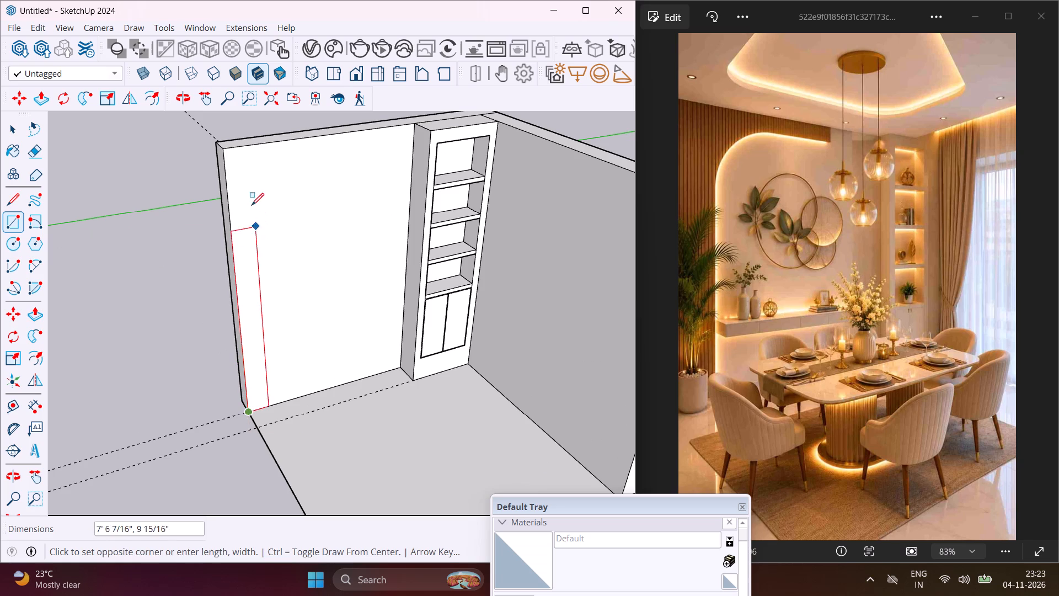
scroll(244, 148, up, 9)
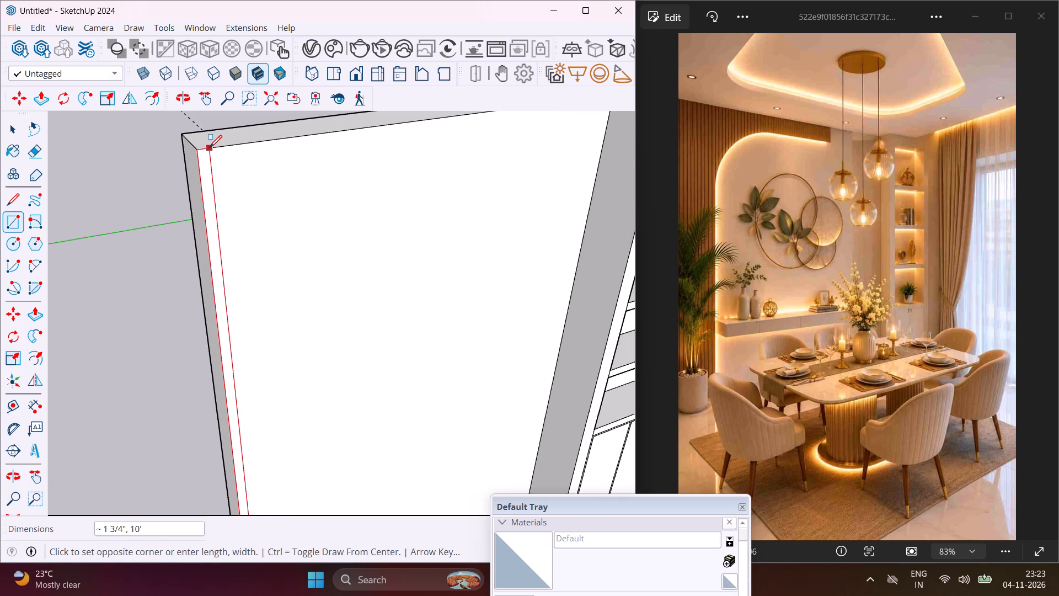
click(210, 147)
key(Escape)
key(space)
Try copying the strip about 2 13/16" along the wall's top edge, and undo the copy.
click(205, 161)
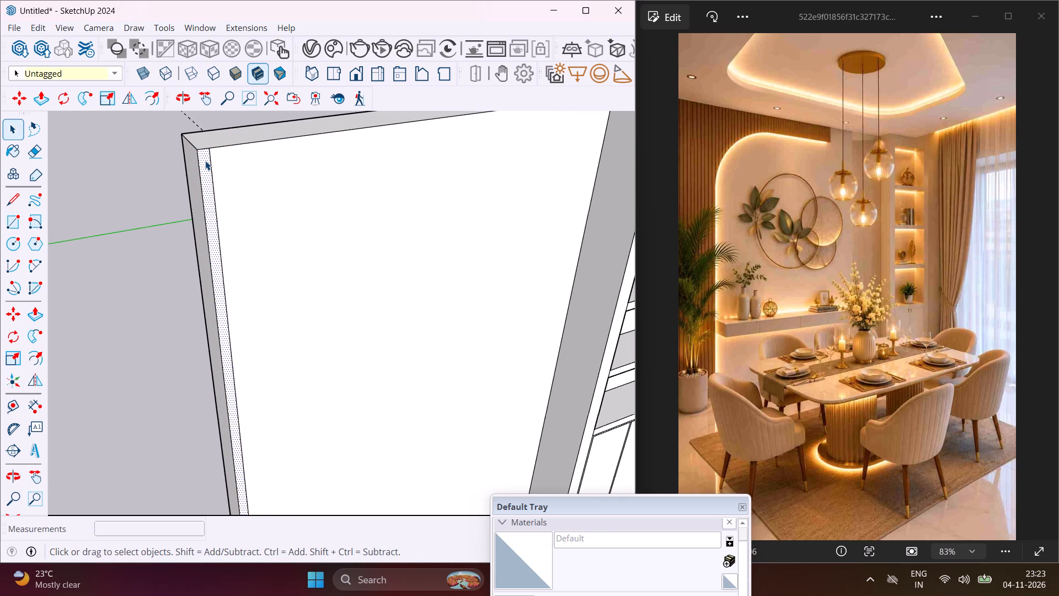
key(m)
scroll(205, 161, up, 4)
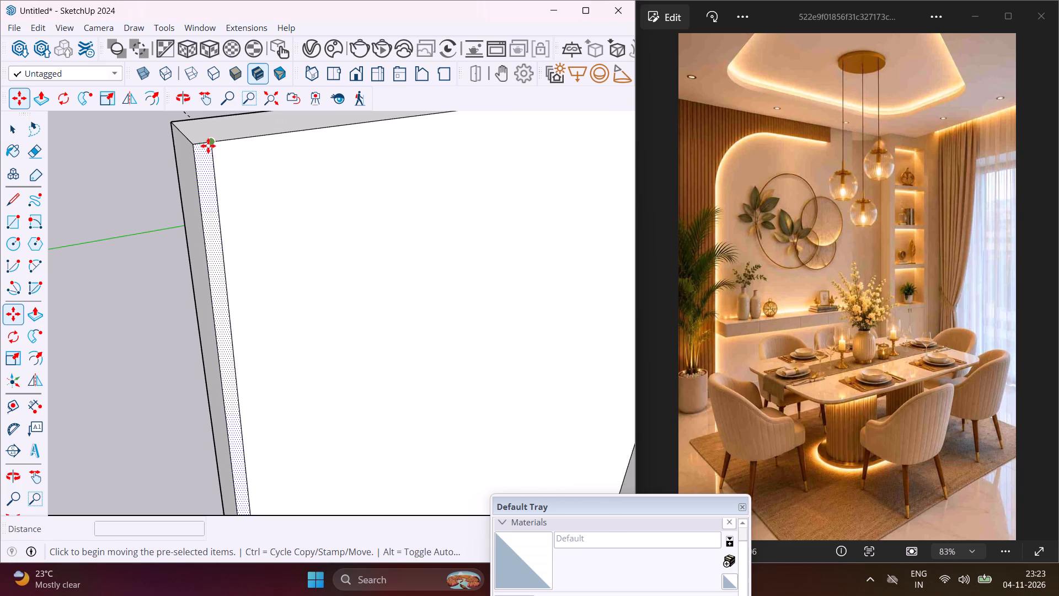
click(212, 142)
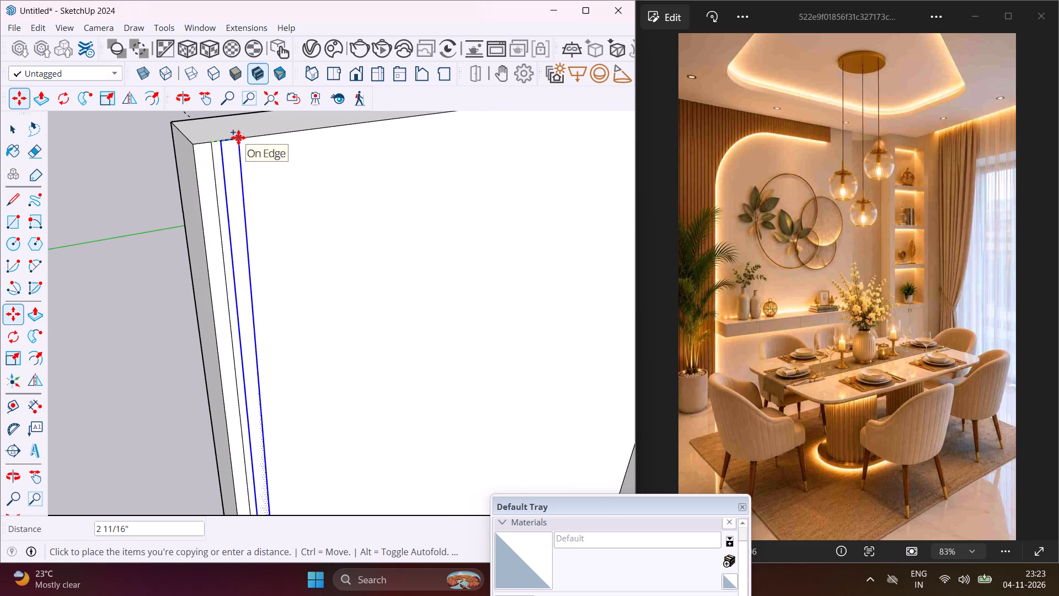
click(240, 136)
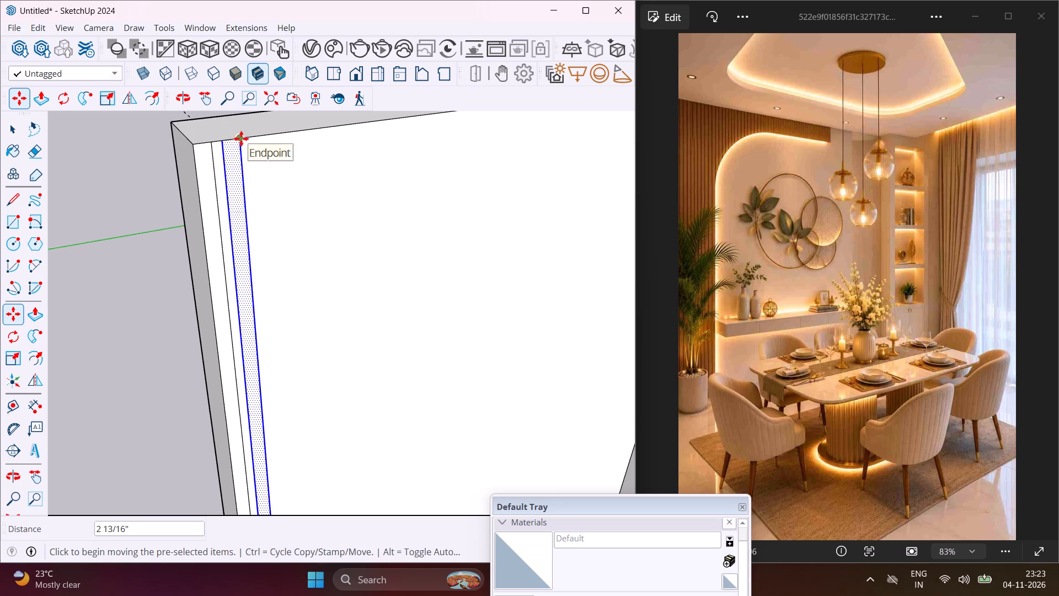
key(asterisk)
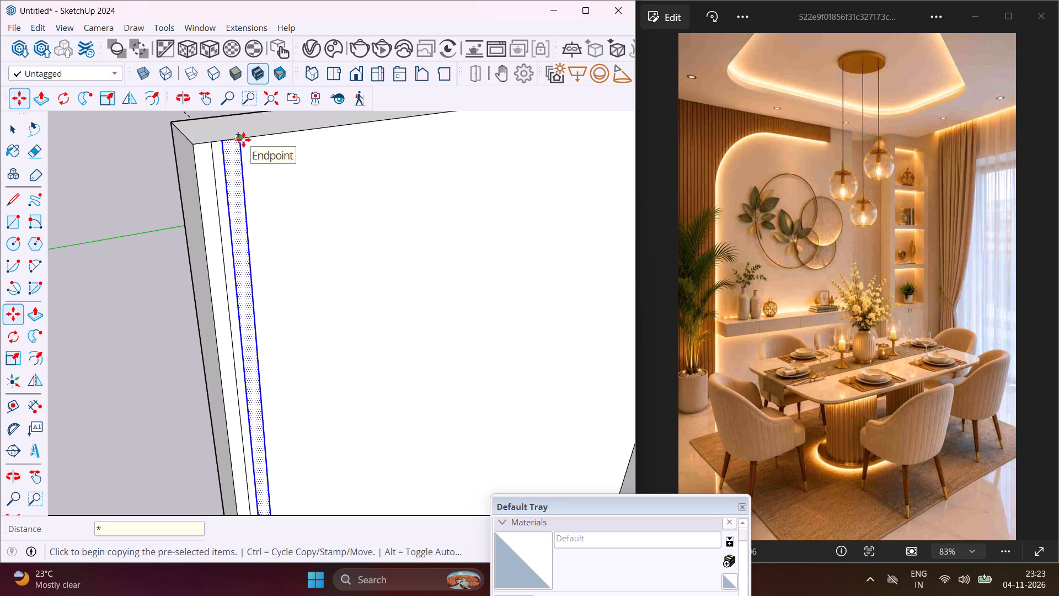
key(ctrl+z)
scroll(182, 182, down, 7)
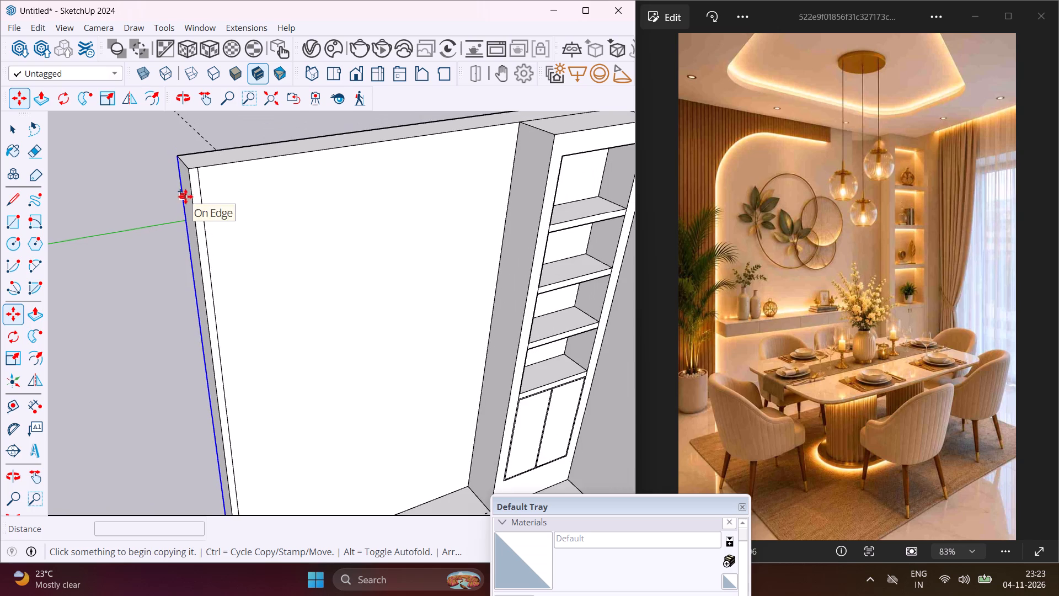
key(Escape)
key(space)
Copy the strip about 4' 7 3/8" along the wall towards the column and divide that distance into 15 evenly spaced copies.
scroll(196, 184, up, 3)
click(191, 178)
key(m)
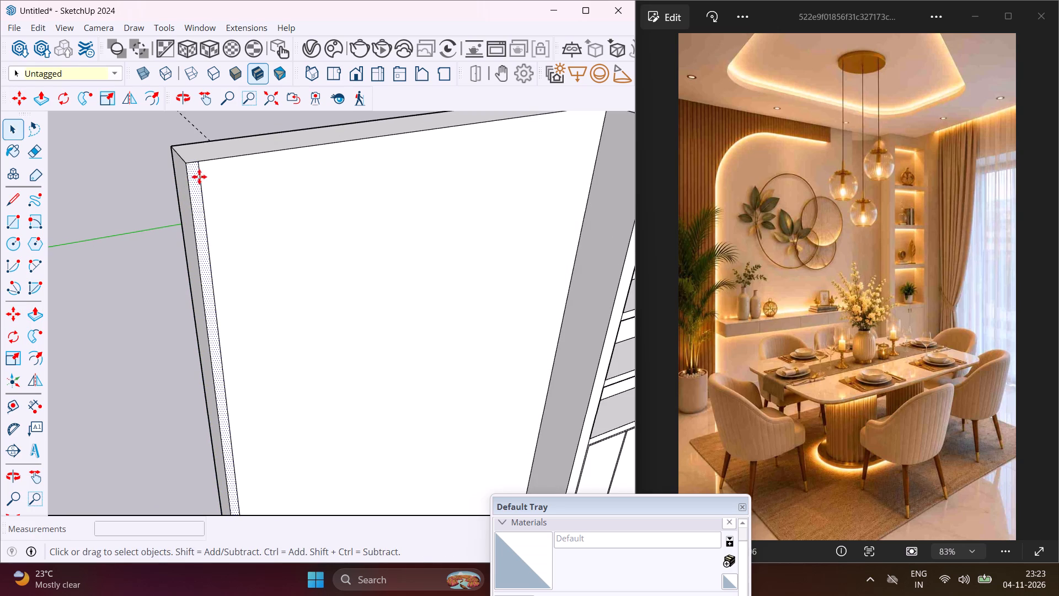
click(200, 164)
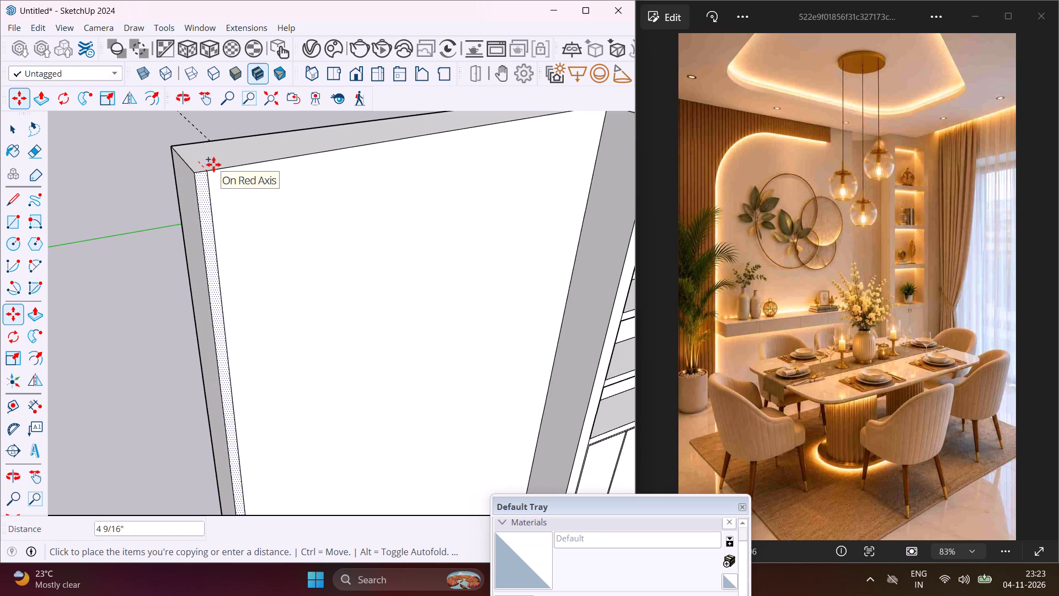
scroll(395, 136, down, 1)
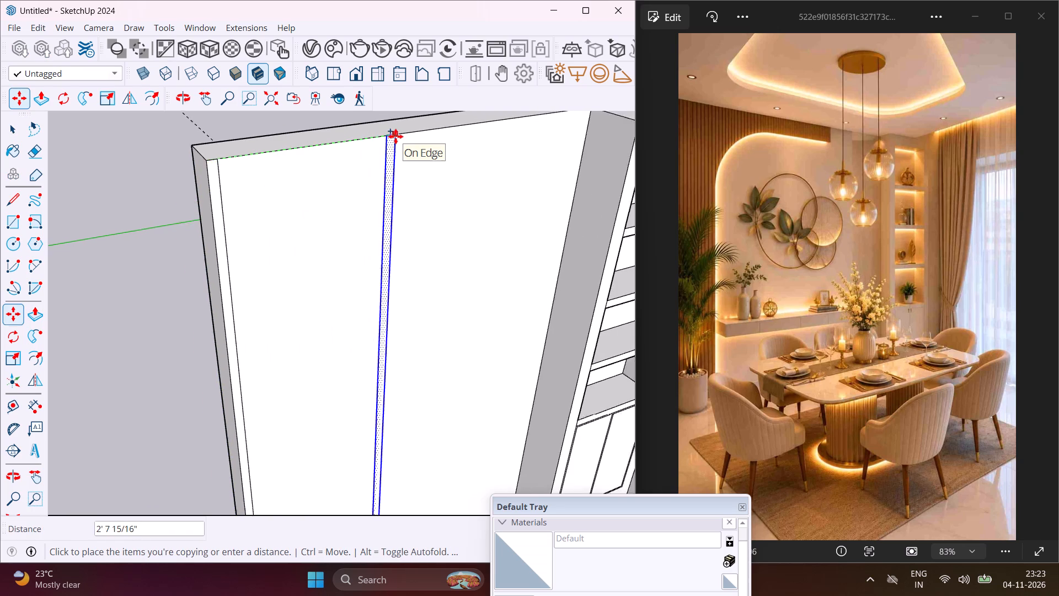
scroll(395, 136, down, 2)
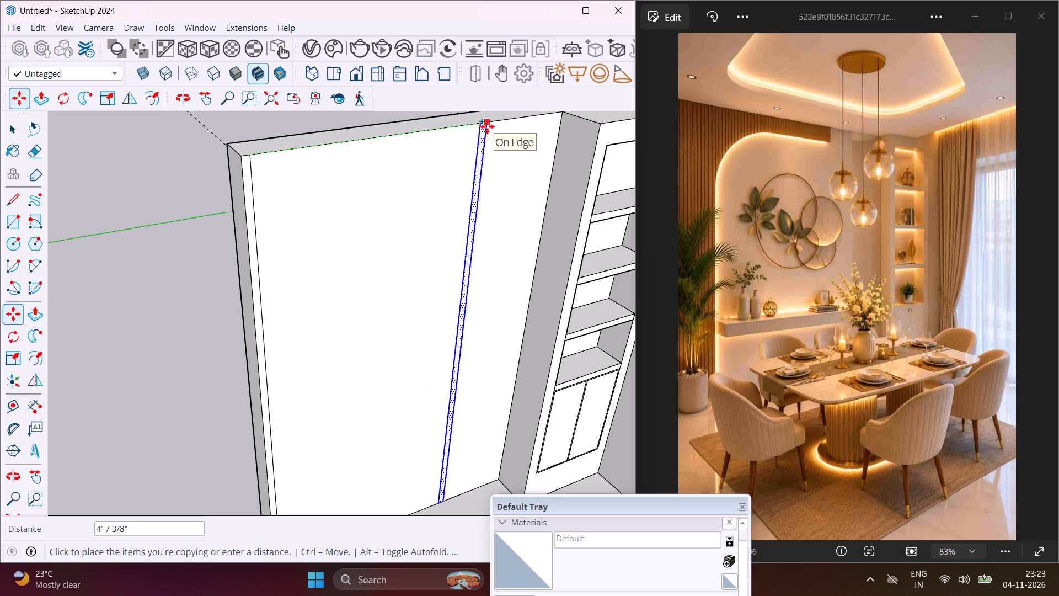
click(487, 126)
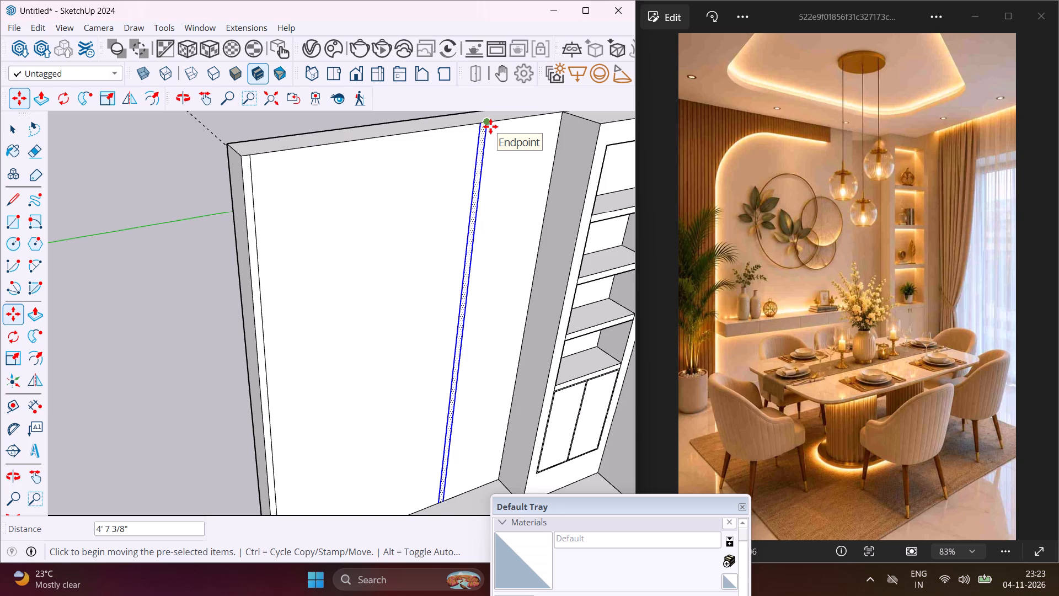
key(slash)
text(15)
key(Return)
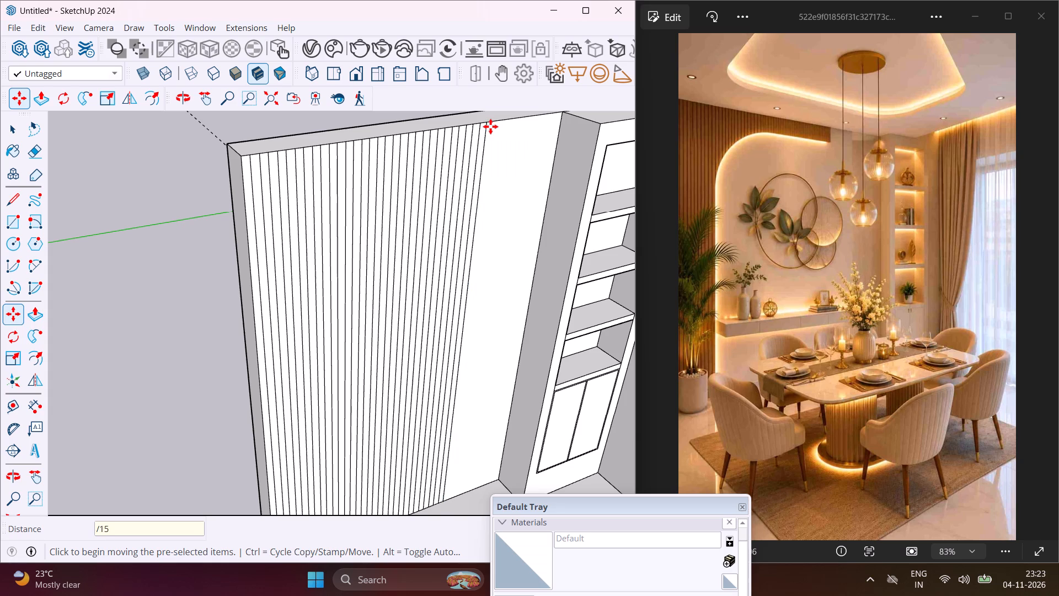
key(Escape)
key(space)
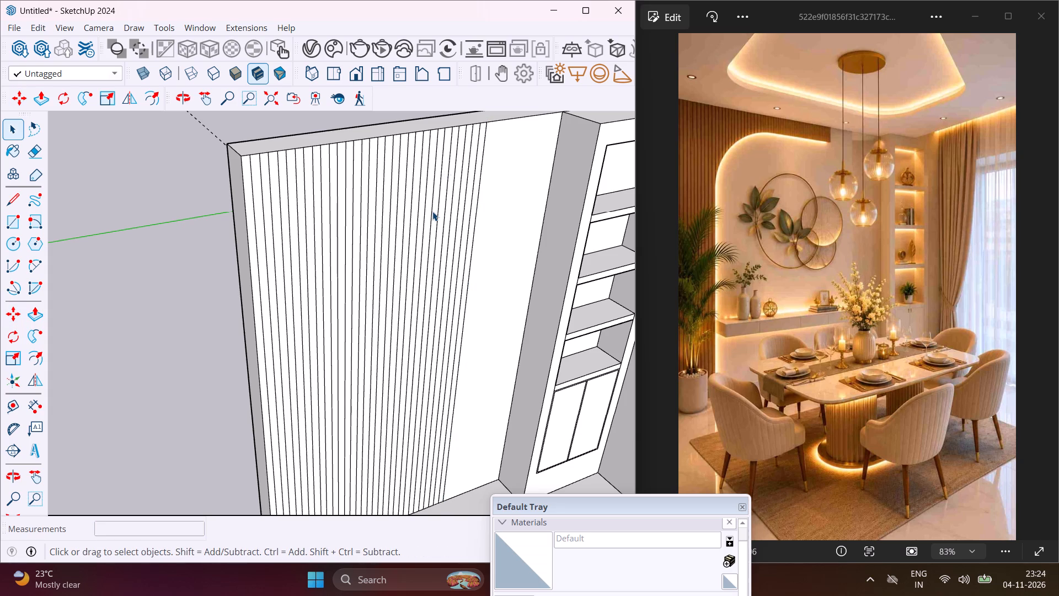
Draw a two-point arc across the upper strips with a chord of about 2' and a bulge of about 4 1/8", rising towards the column.
scroll(432, 210, down, 3)
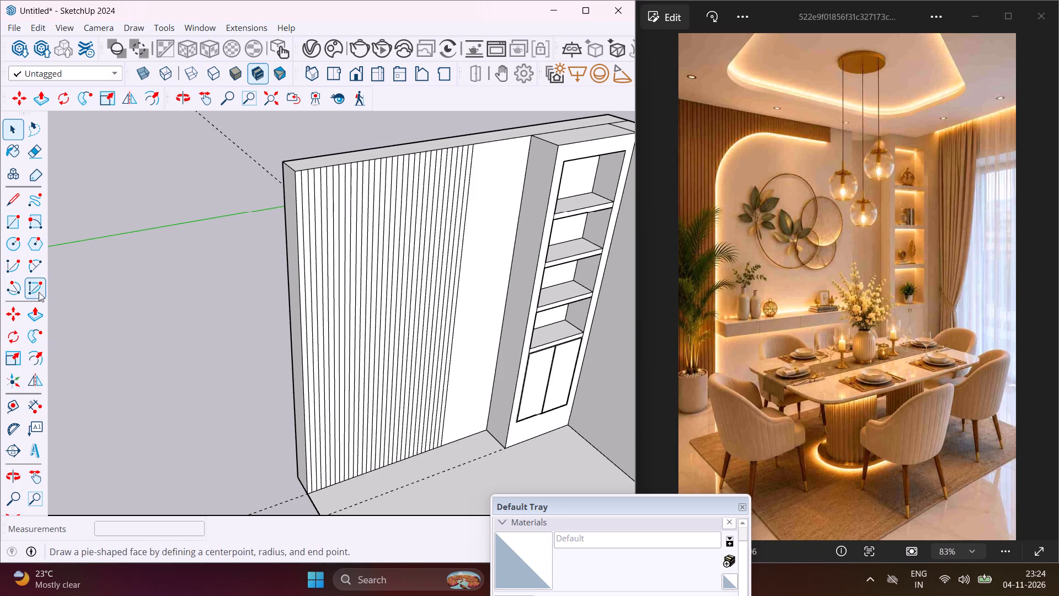
click(40, 266)
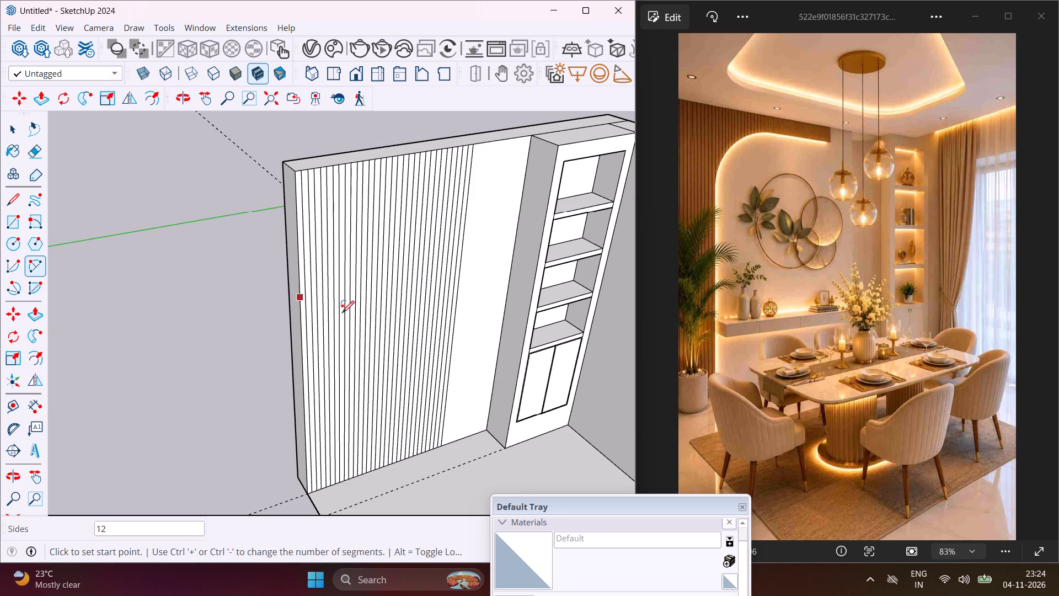
middle_drag(362, 303, 302, 303)
scroll(346, 288, up, 3)
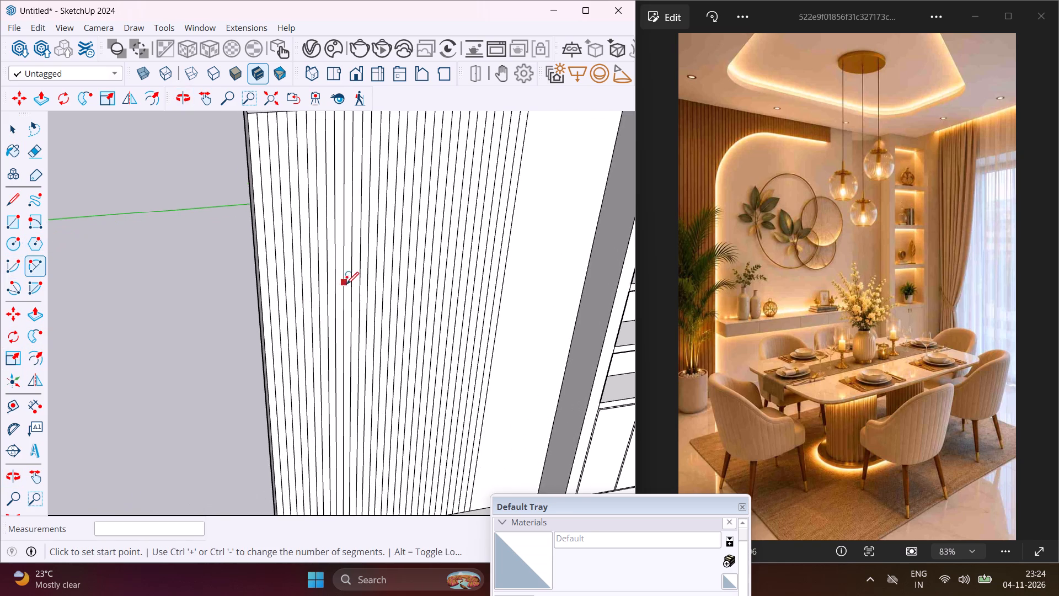
middle_drag(349, 280, 307, 242)
scroll(307, 242, down, 2)
scroll(366, 273, up, 2)
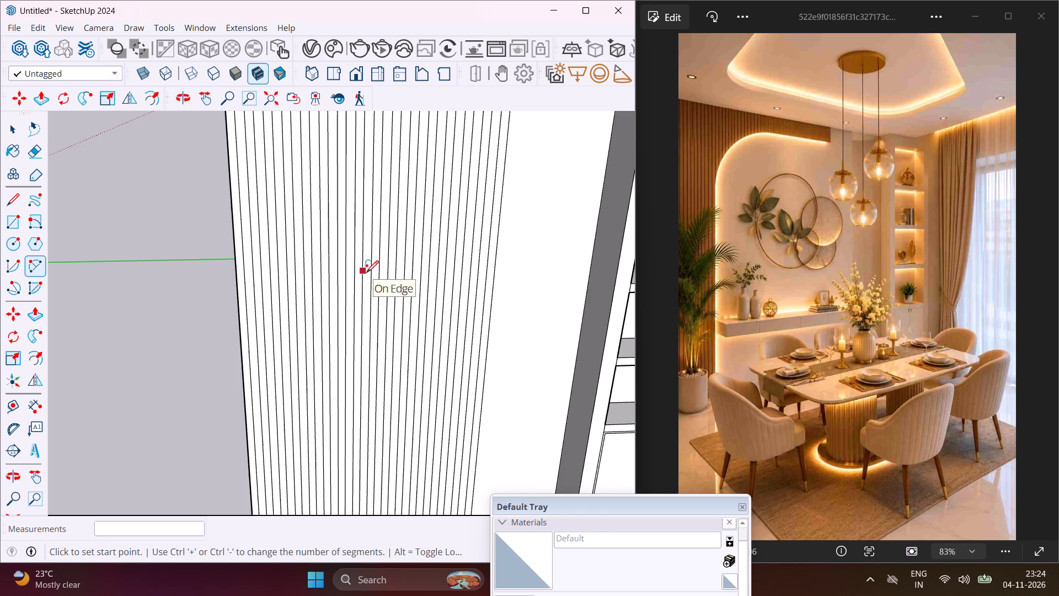
scroll(348, 276, down, 3)
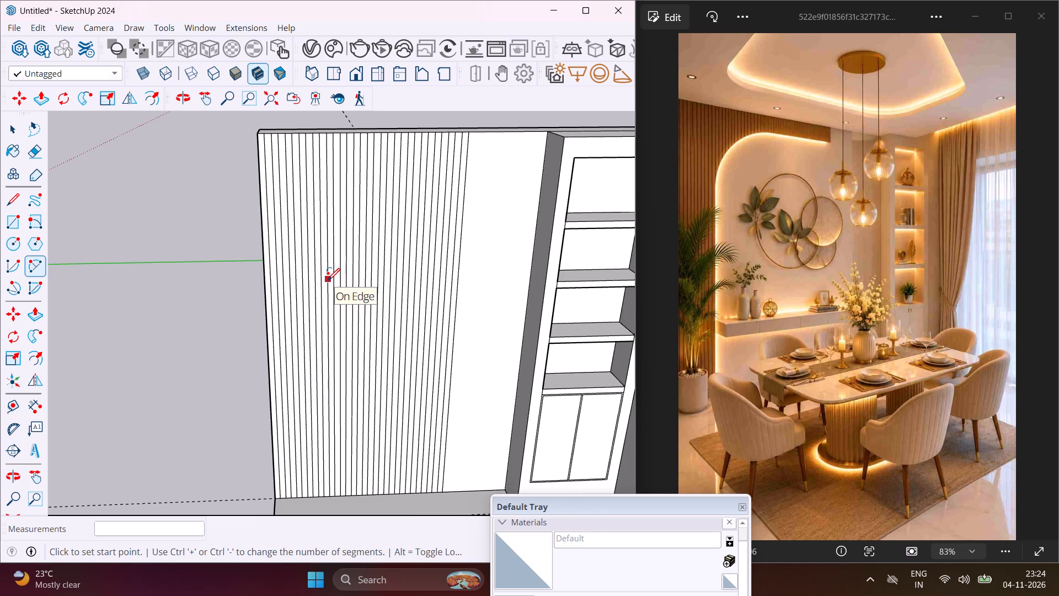
click(324, 280)
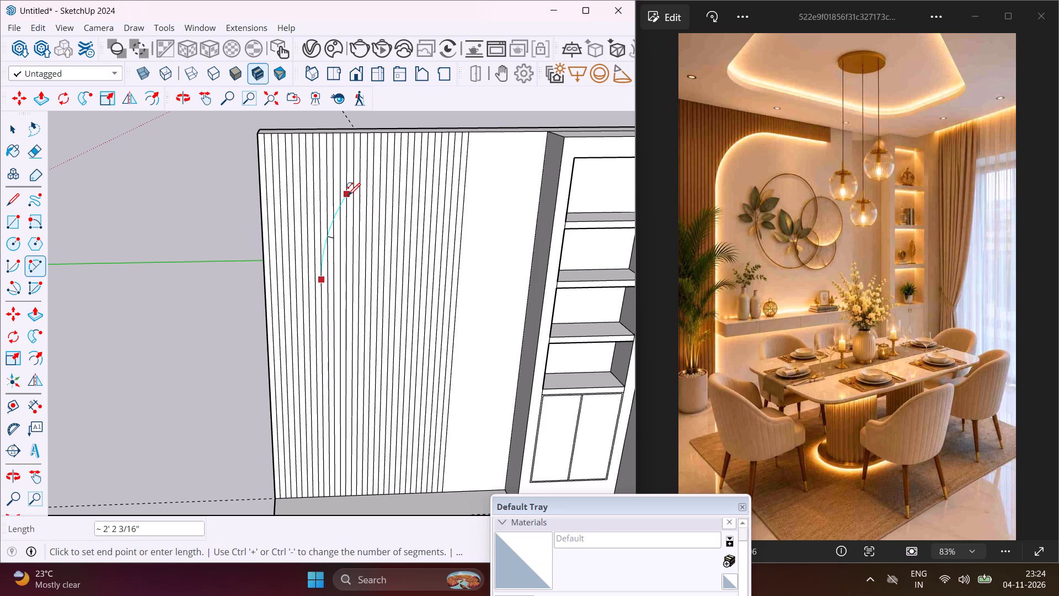
key(Escape)
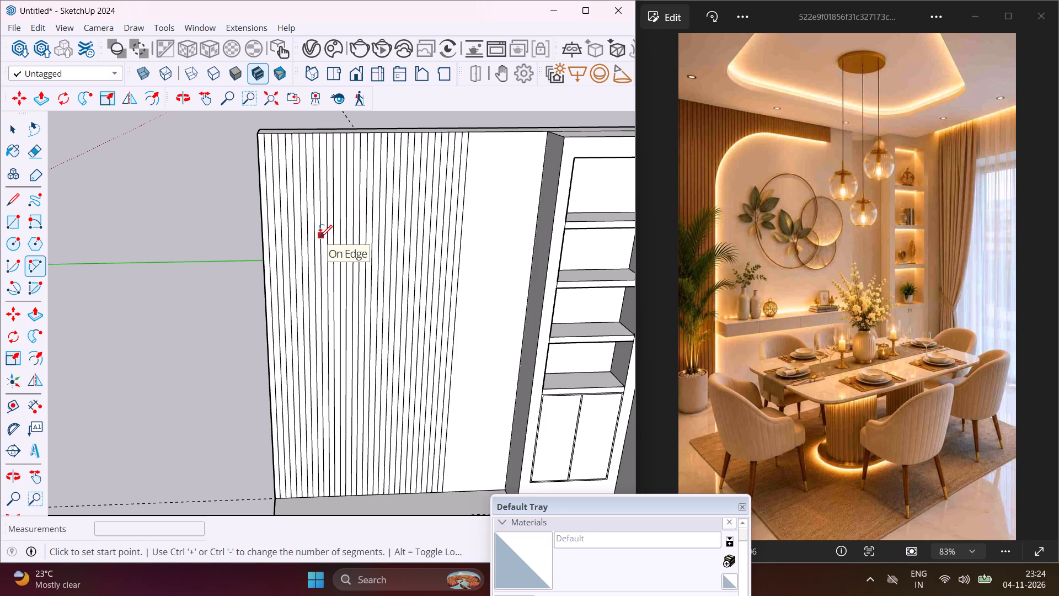
click(320, 237)
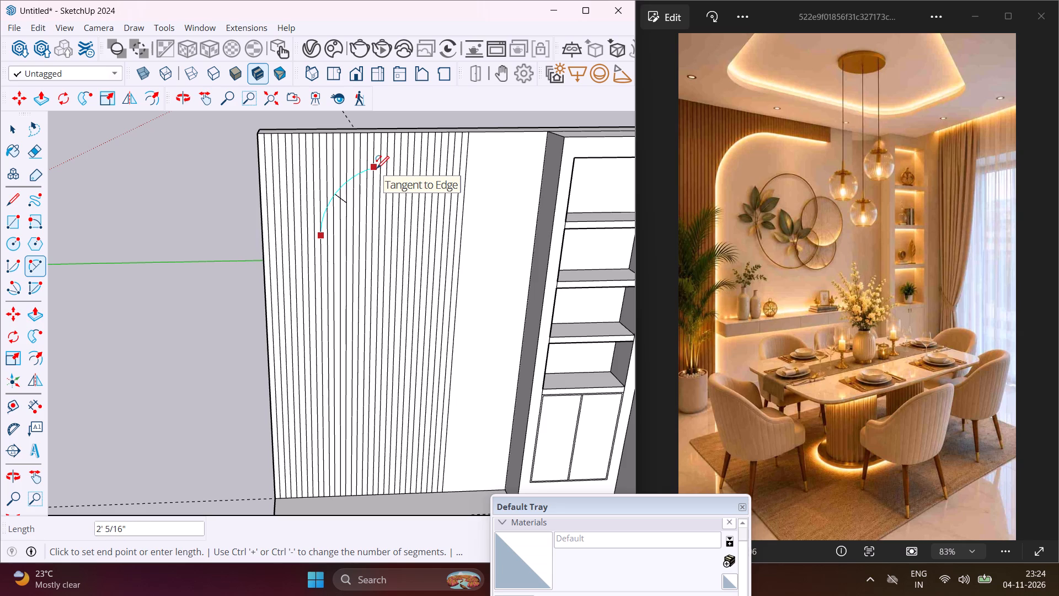
click(377, 168)
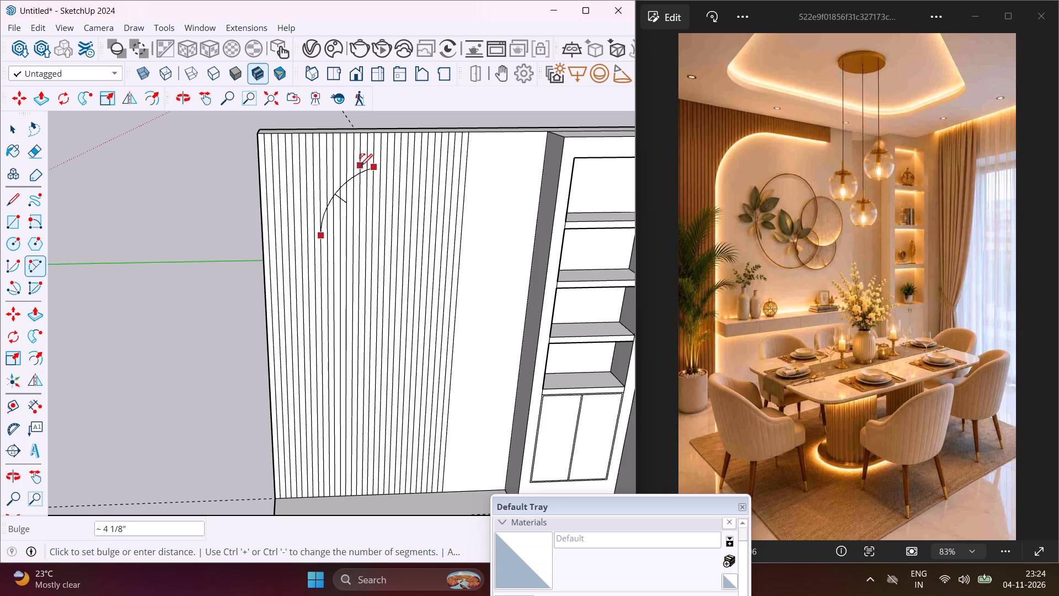
click(357, 164)
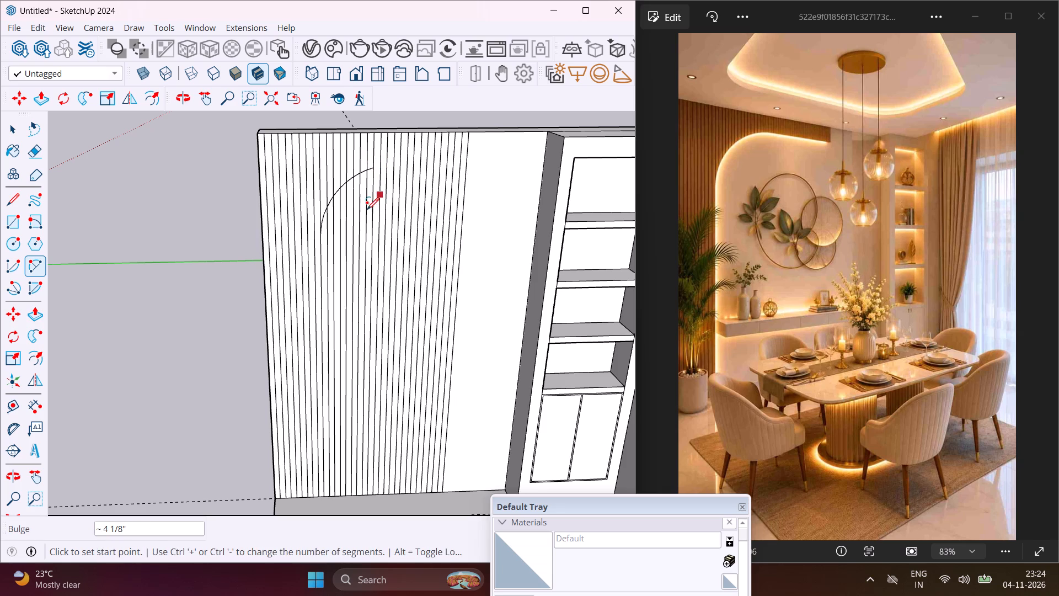
Draw a horizontal line about 2' 1 13/16" long from the arc's top end to the outer edge of the last strip.
click(10, 206)
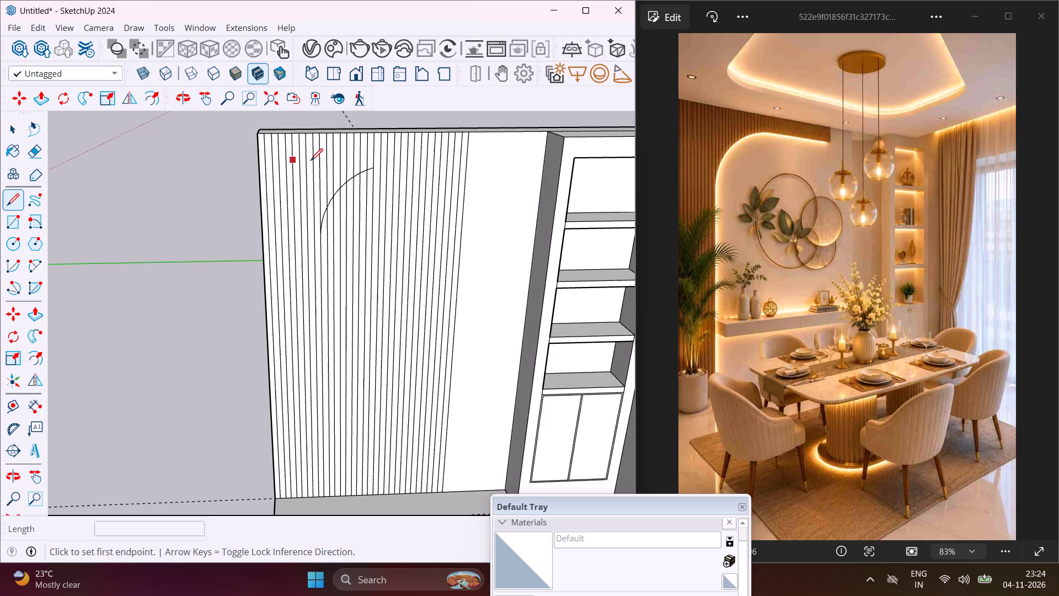
click(375, 168)
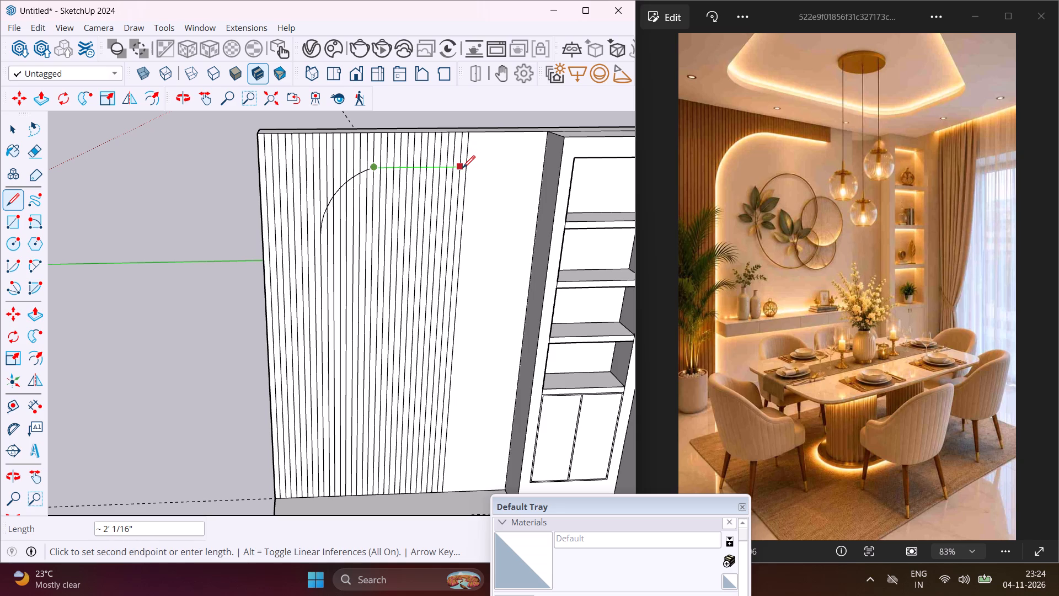
click(466, 168)
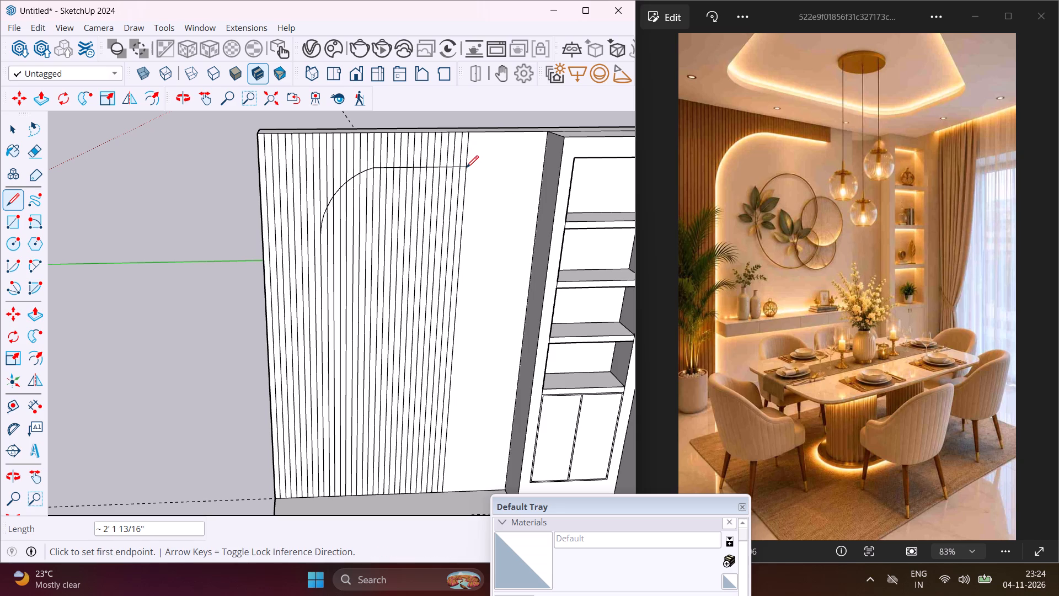
key(Escape)
key(space)
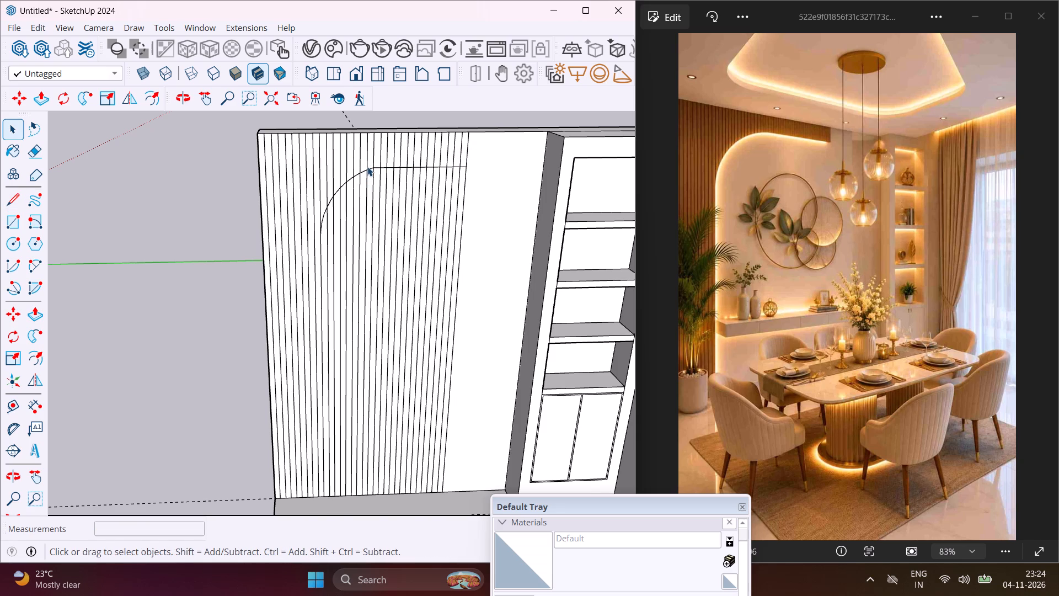
Erase the vertical strip lines beneath the arc and the horizontal line, leaving the arched panel area blank.
scroll(367, 167, up, 3)
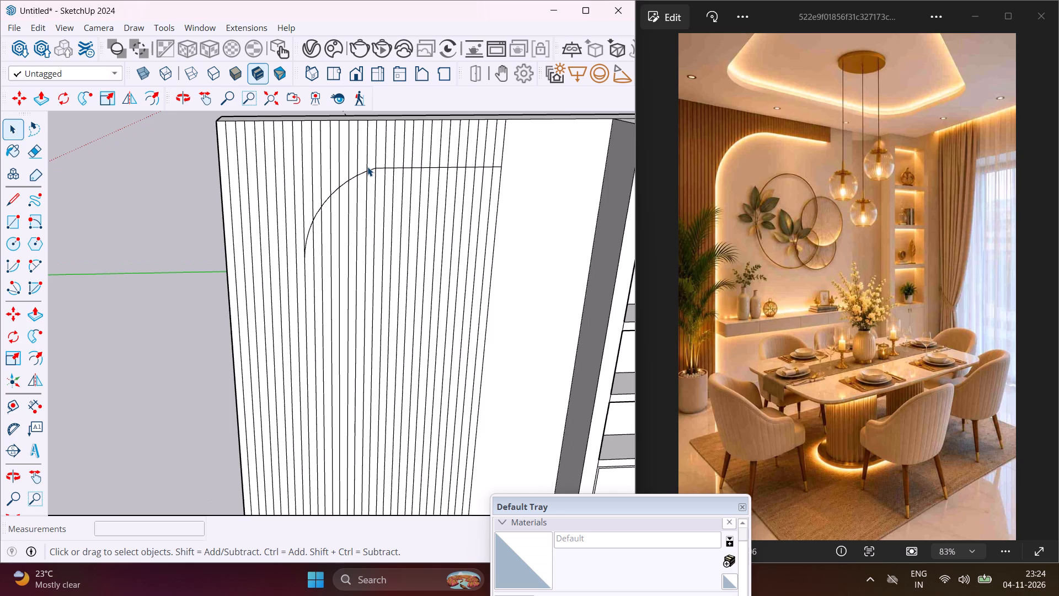
key(e)
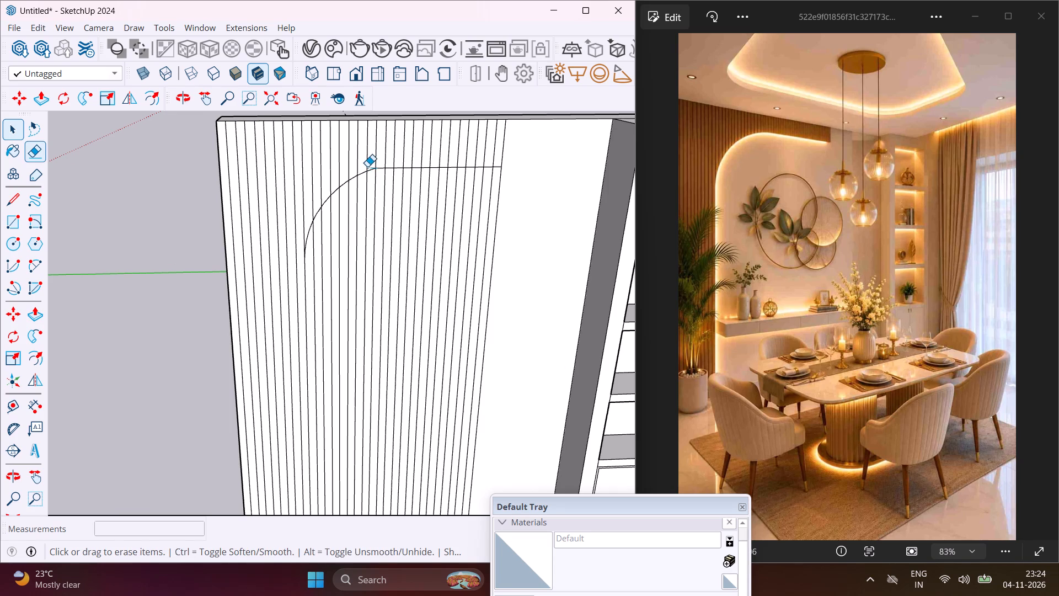
drag(313, 243, 427, 215)
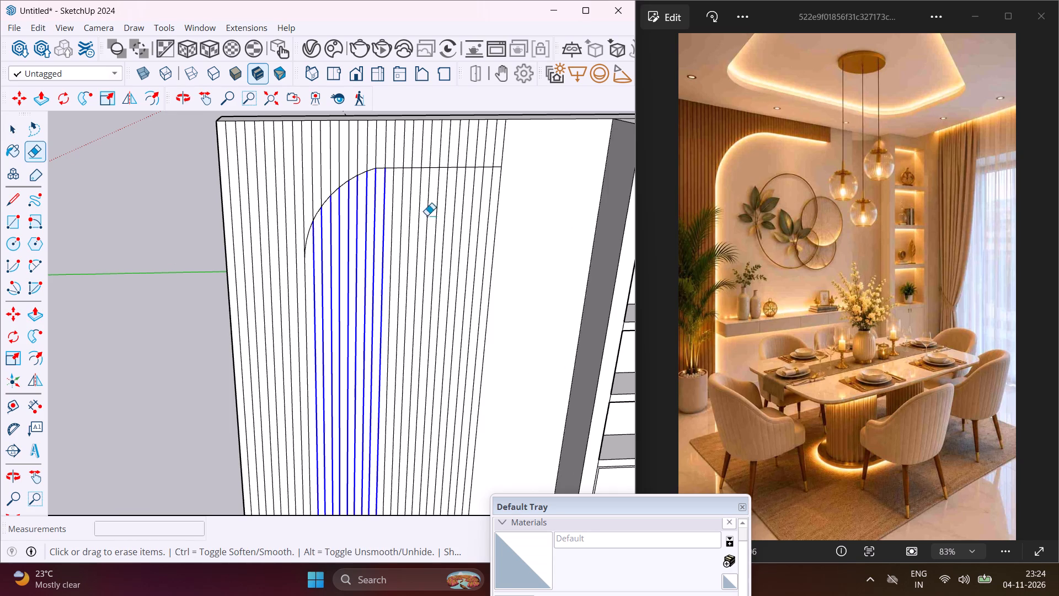
drag(427, 215, 498, 216)
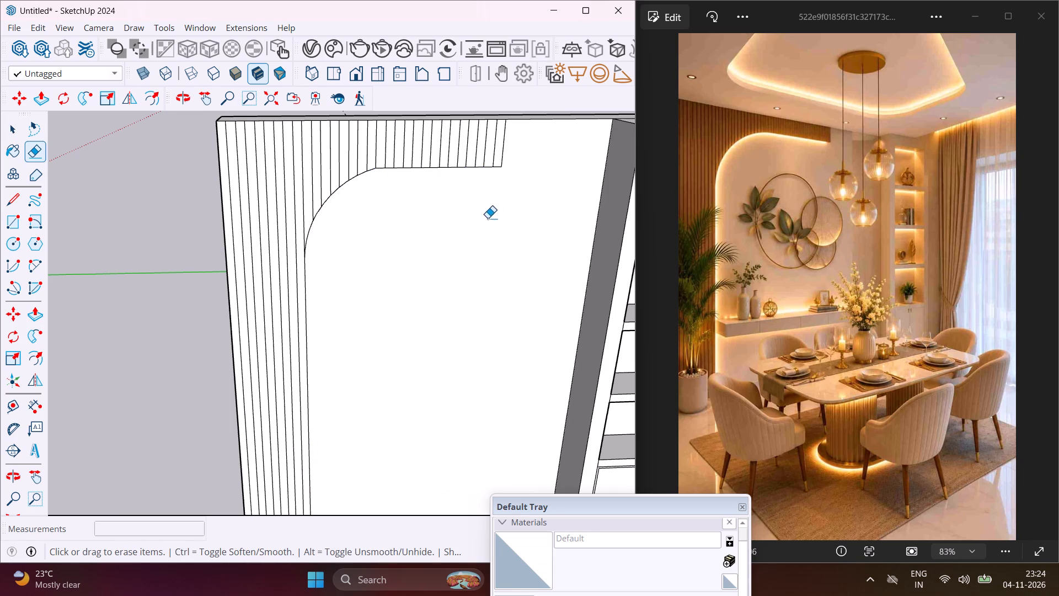
scroll(416, 227, down, 5)
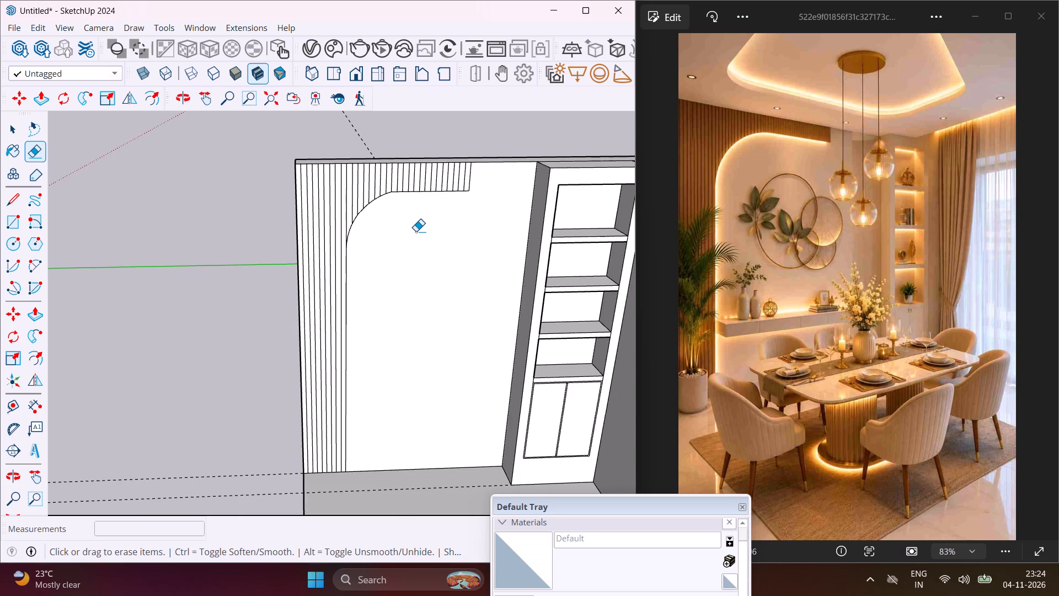
key(Escape)
key(space)
Push/Pull the outermost strip at the wall's free end outward by about 7/16".
scroll(314, 157, up, 5)
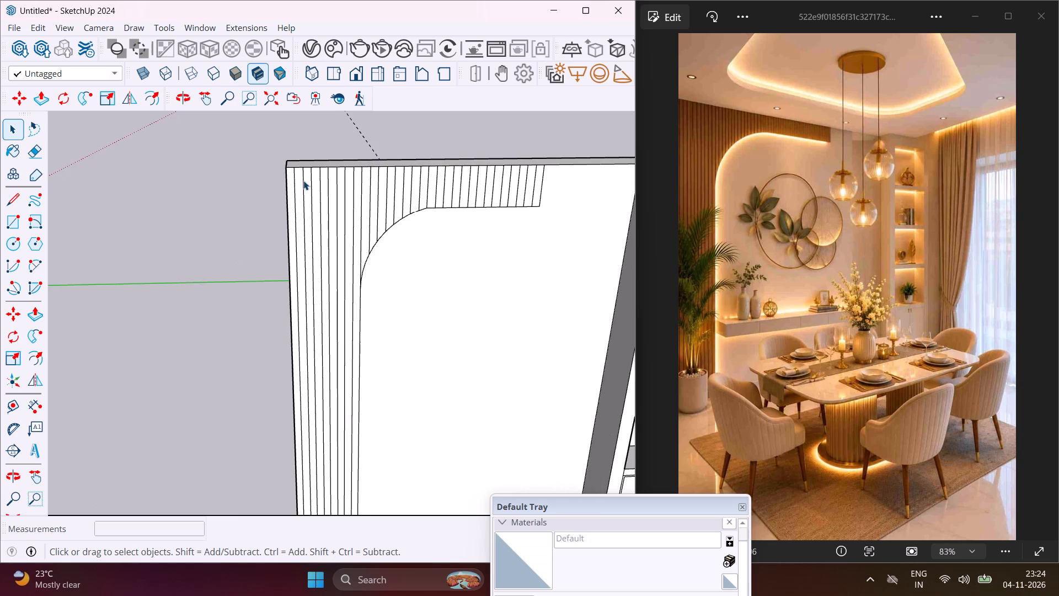
scroll(303, 180, up, 1)
middle_drag(303, 180, 443, 242)
scroll(246, 198, up, 7)
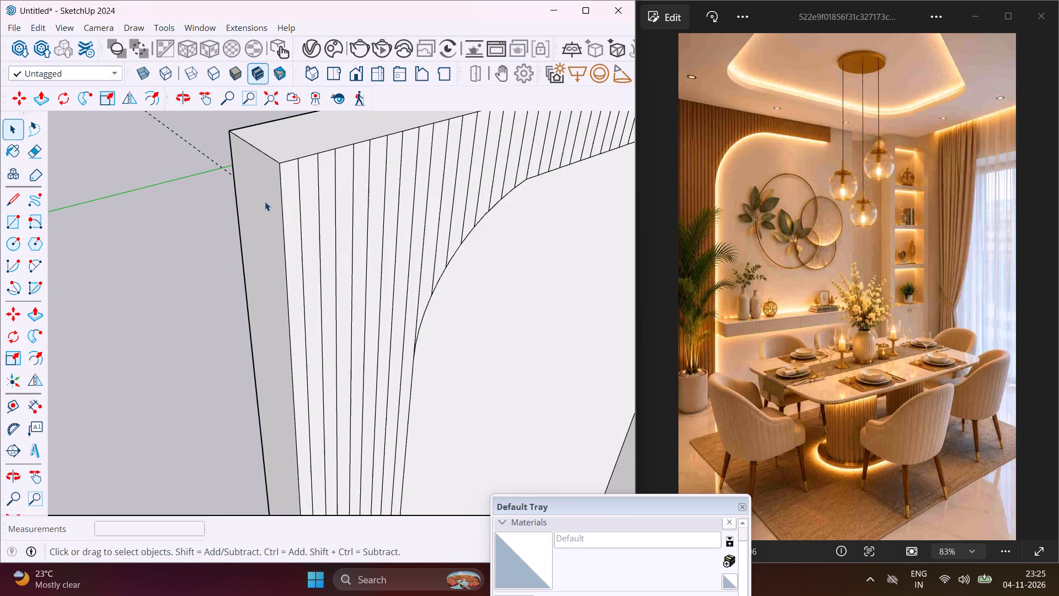
click(289, 185)
key(p)
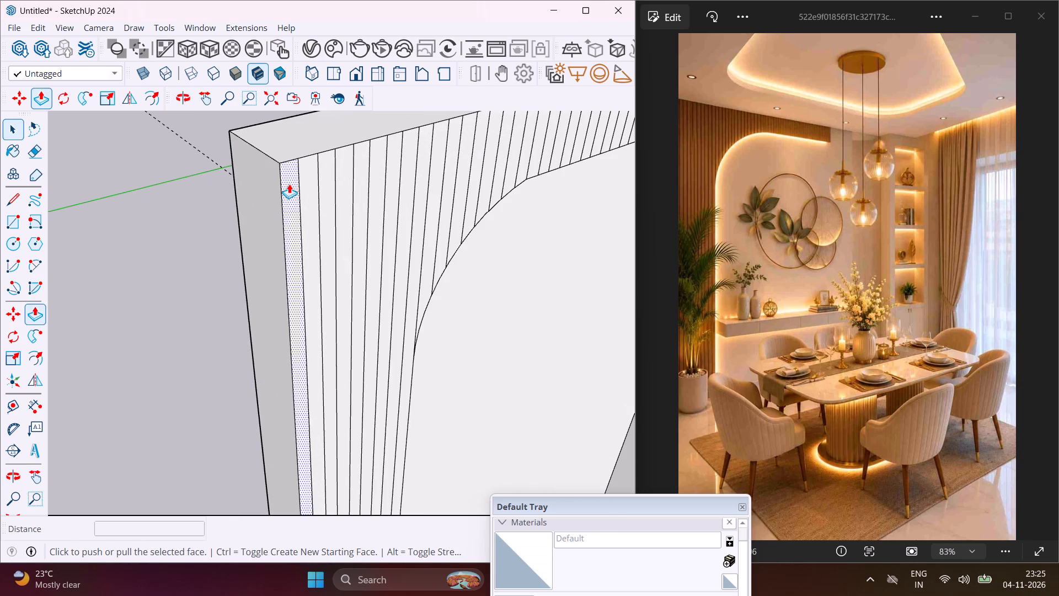
click(289, 184)
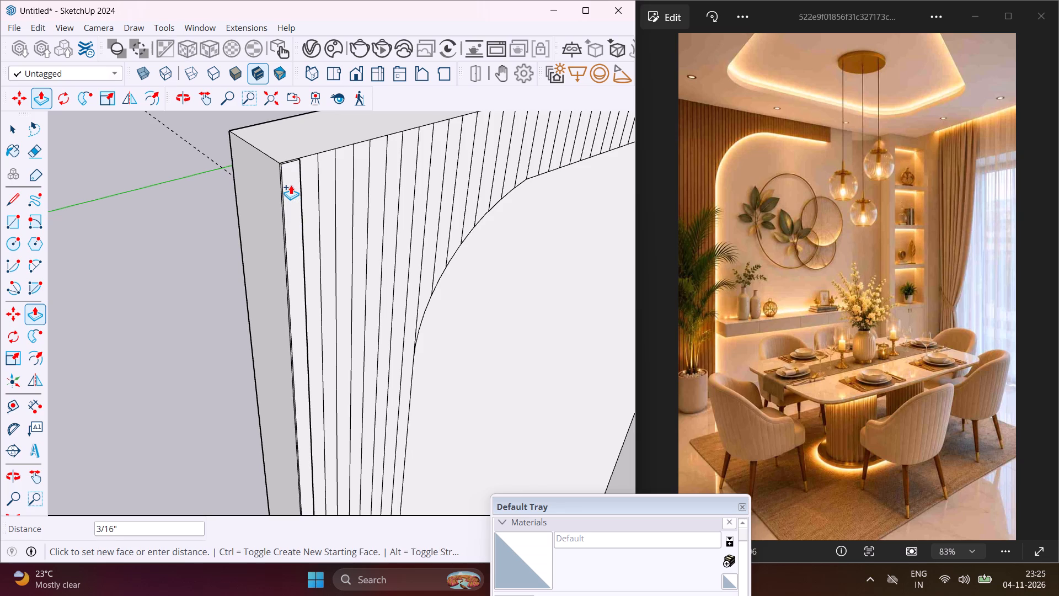
click(291, 187)
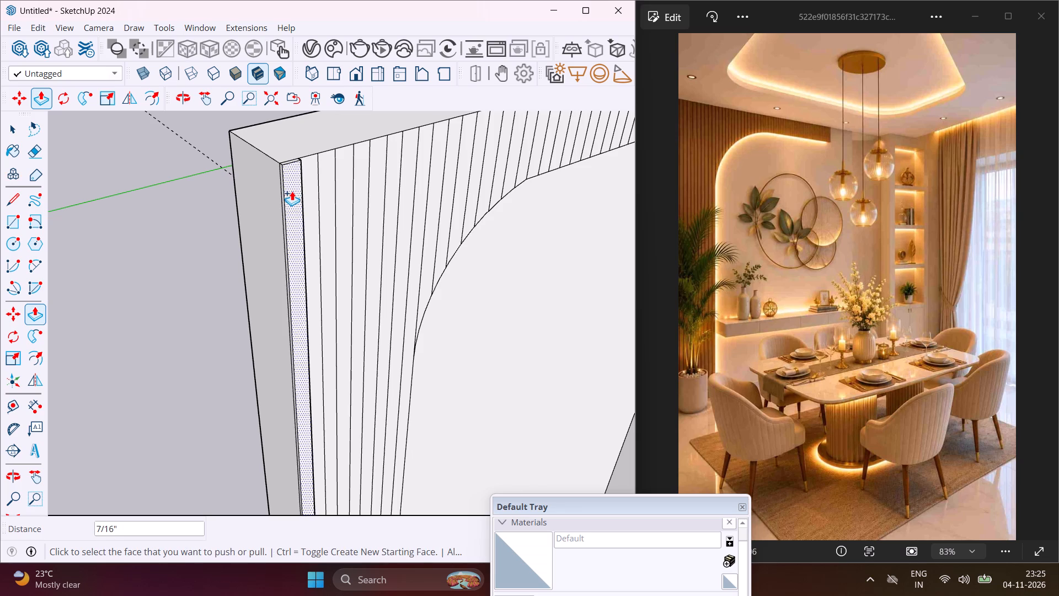
Repeat the 7/16" extrusion on every second strip, from the third strip to just past the top of the arc.
double_click(325, 172)
double_click(362, 165)
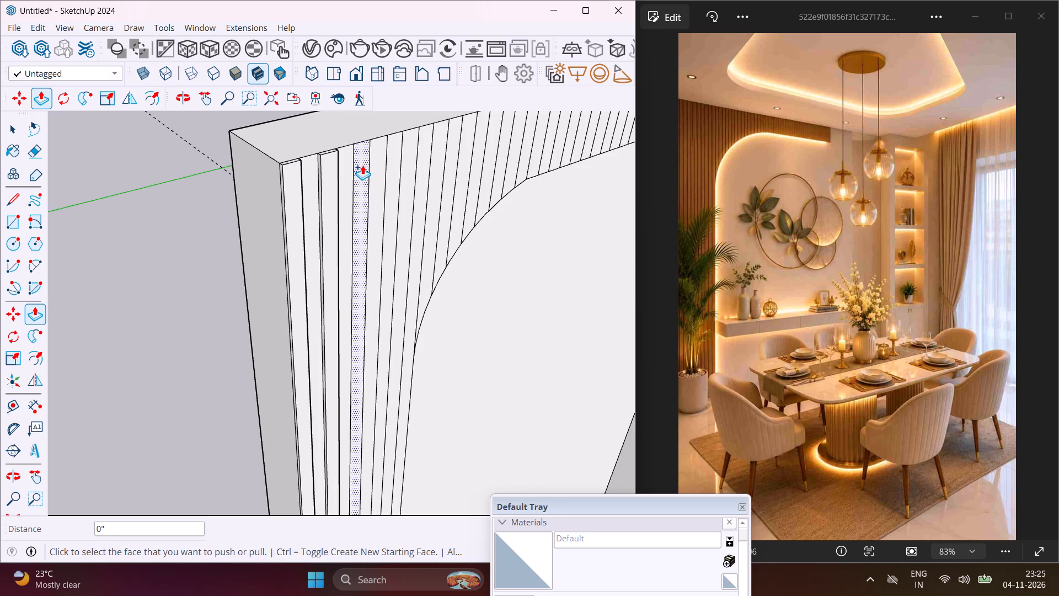
double_click(398, 164)
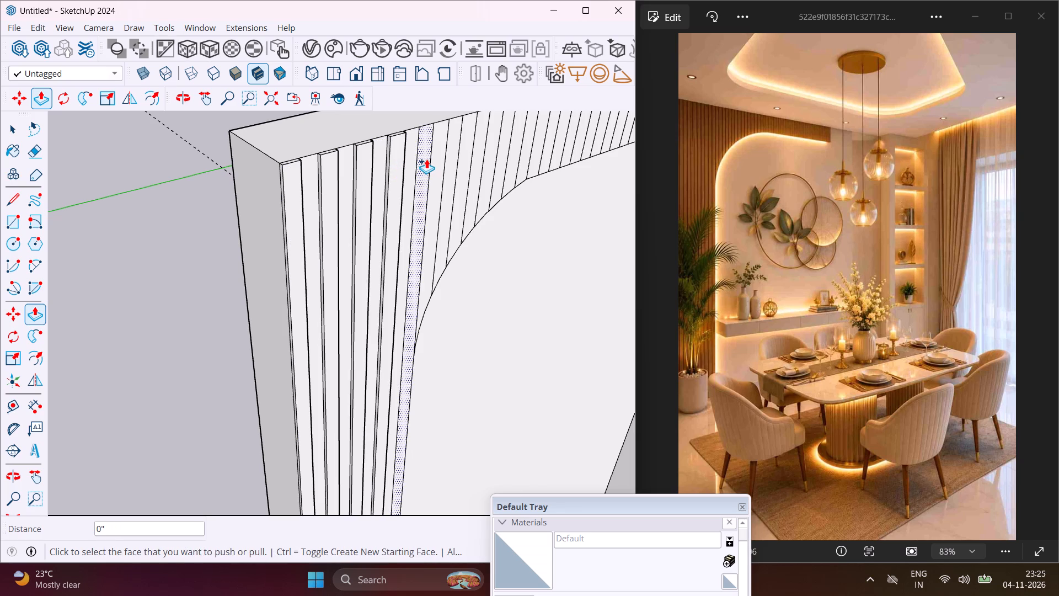
double_click(426, 159)
double_click(447, 157)
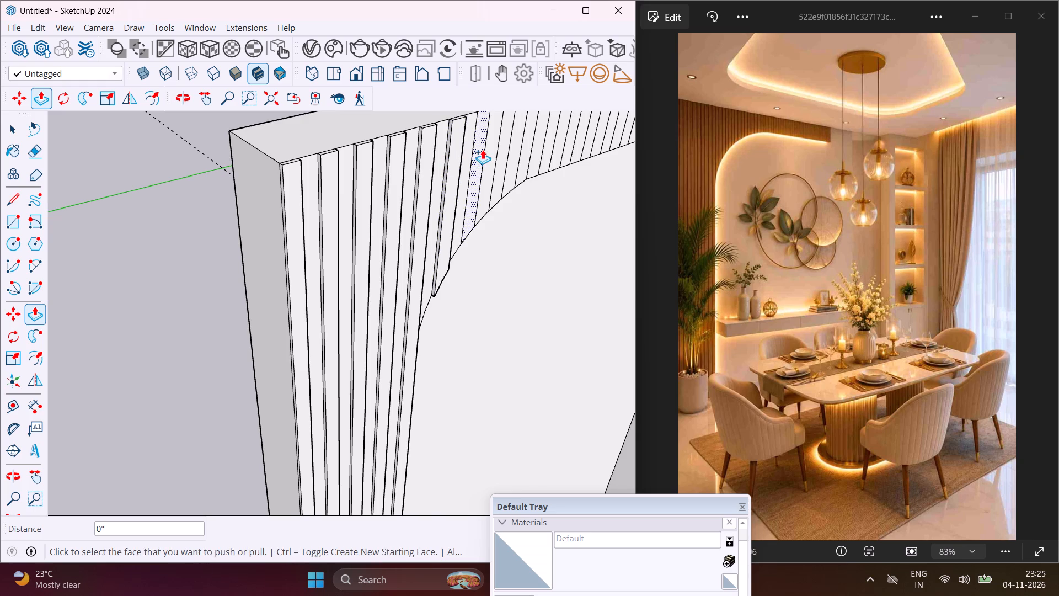
double_click(483, 150)
double_click(500, 150)
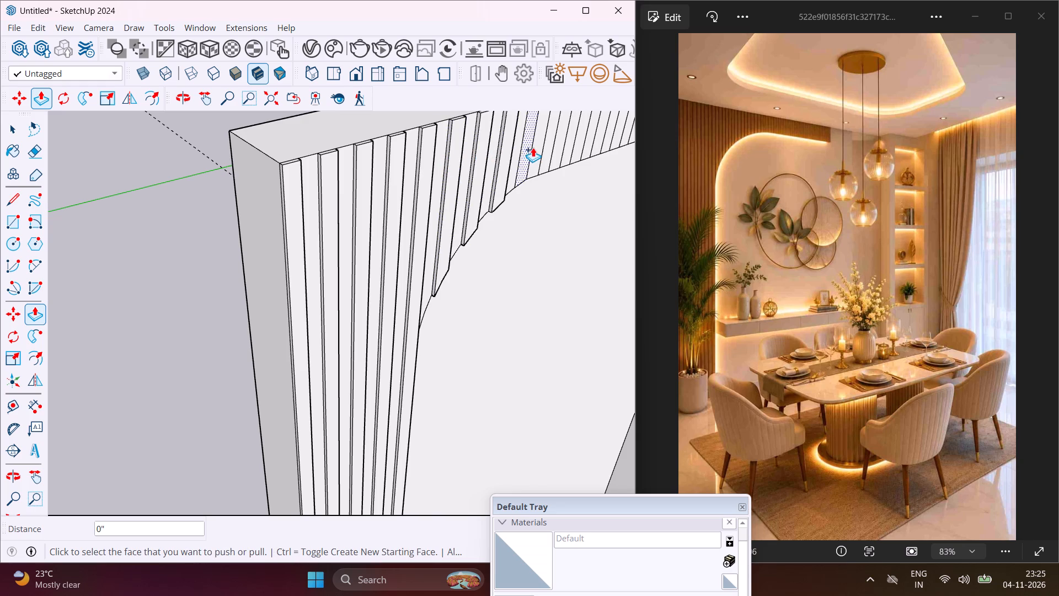
double_click(528, 144)
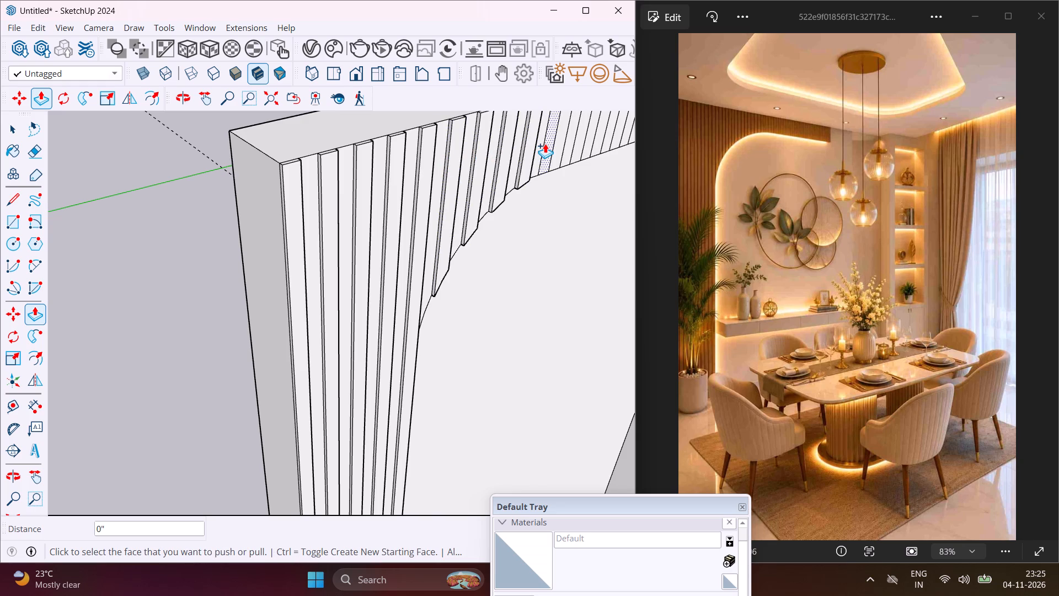
double_click(546, 143)
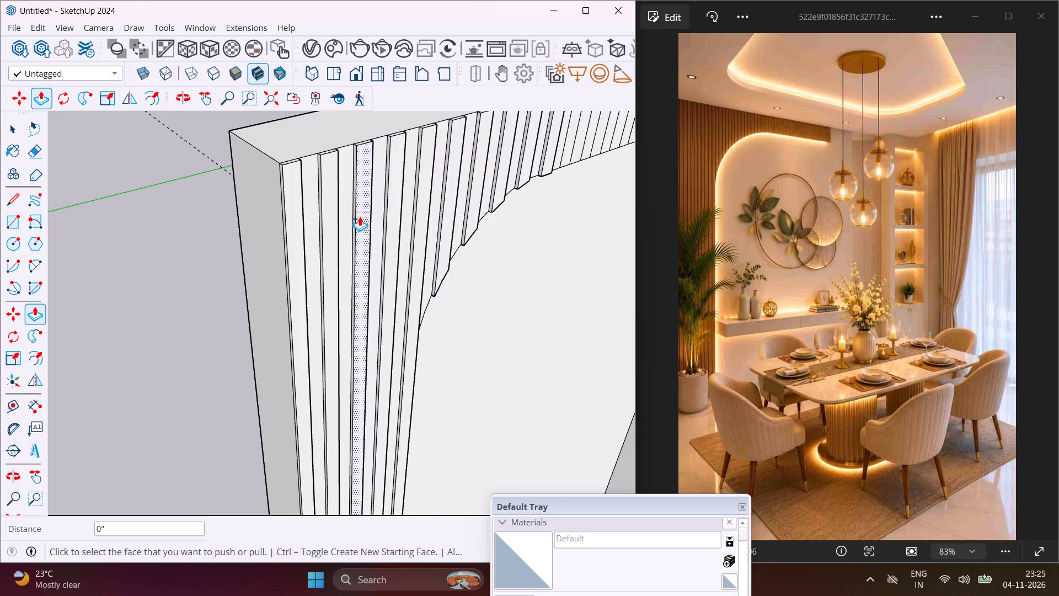
Repeat the same extrusion on the remaining alternate strips above the horizontal line, up to the last strip towards the column.
scroll(295, 258, down, 6)
scroll(529, 135, up, 3)
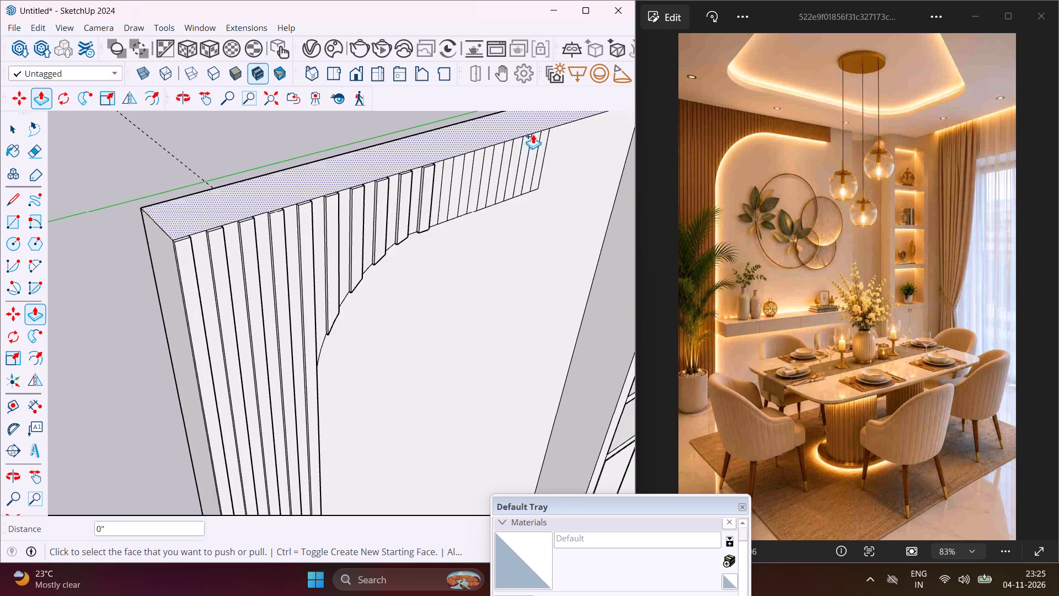
scroll(533, 134, up, 2)
scroll(458, 158, up, 4)
double_click(415, 175)
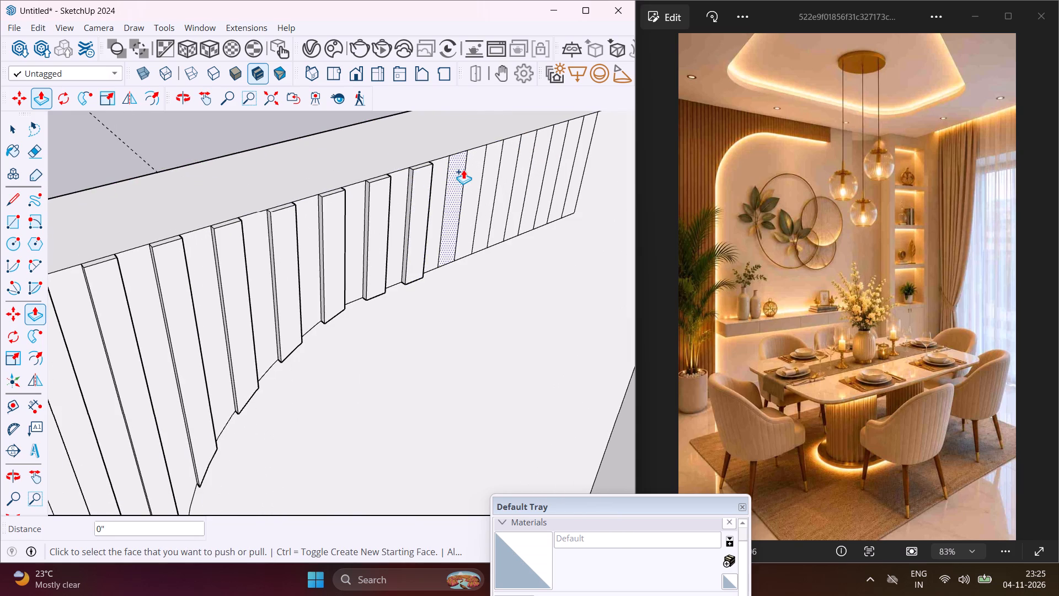
double_click(462, 169)
double_click(491, 159)
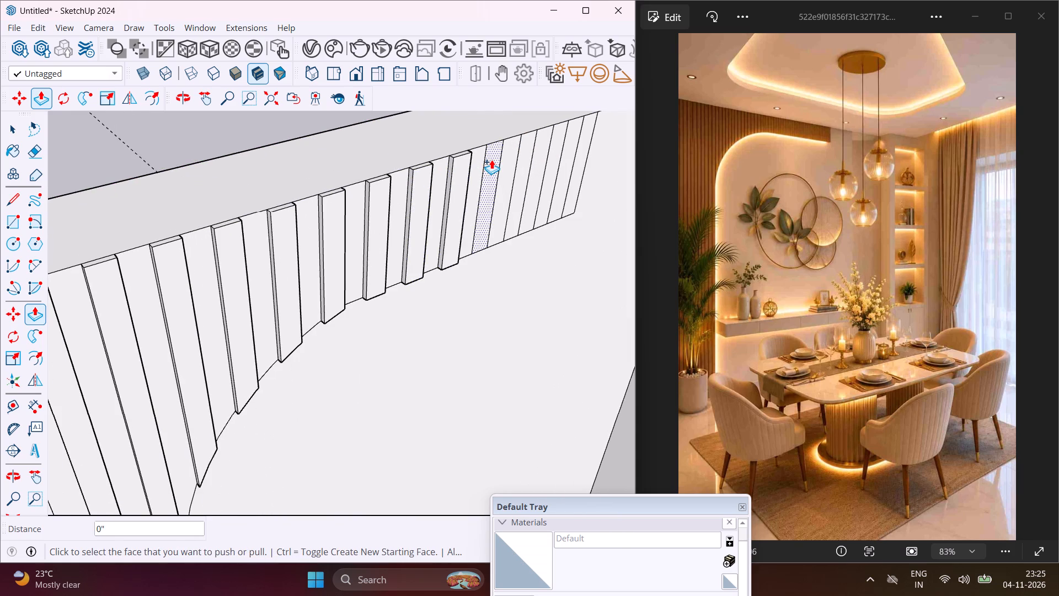
double_click(527, 149)
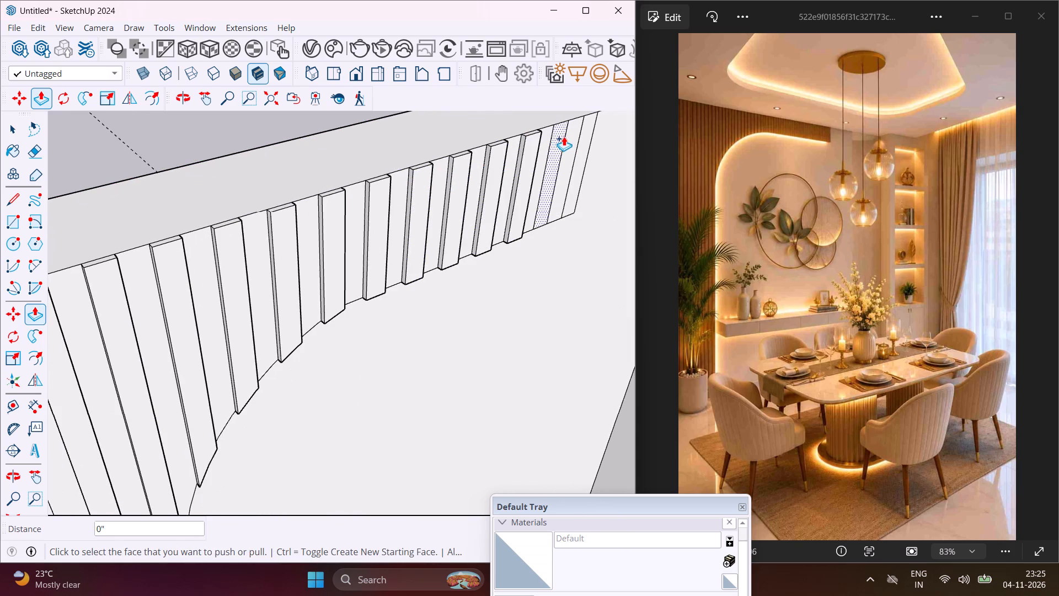
double_click(562, 135)
double_click(584, 135)
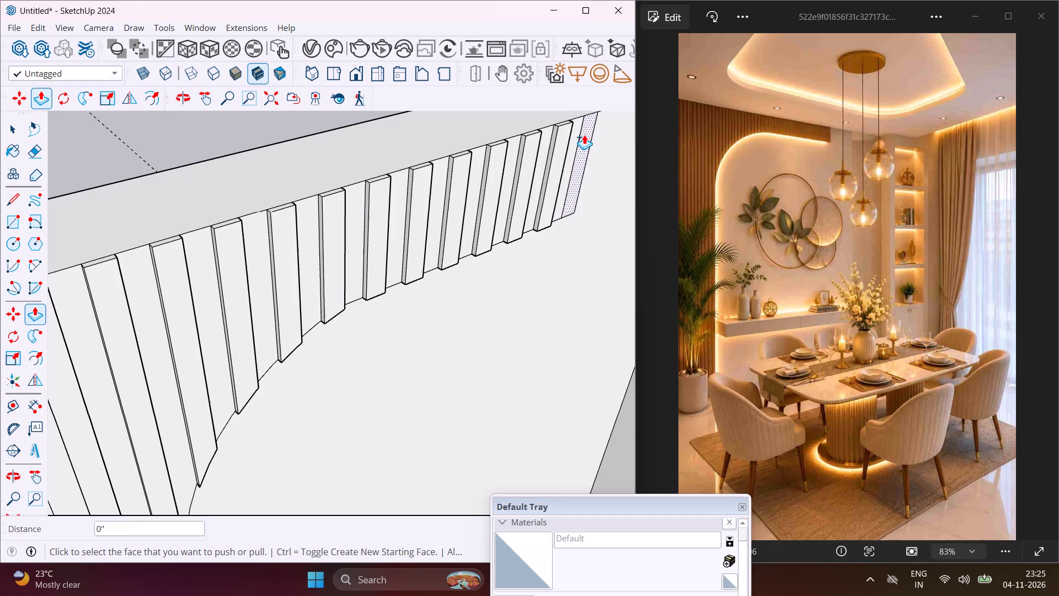
scroll(271, 212, down, 3)
scroll(303, 179, down, 8)
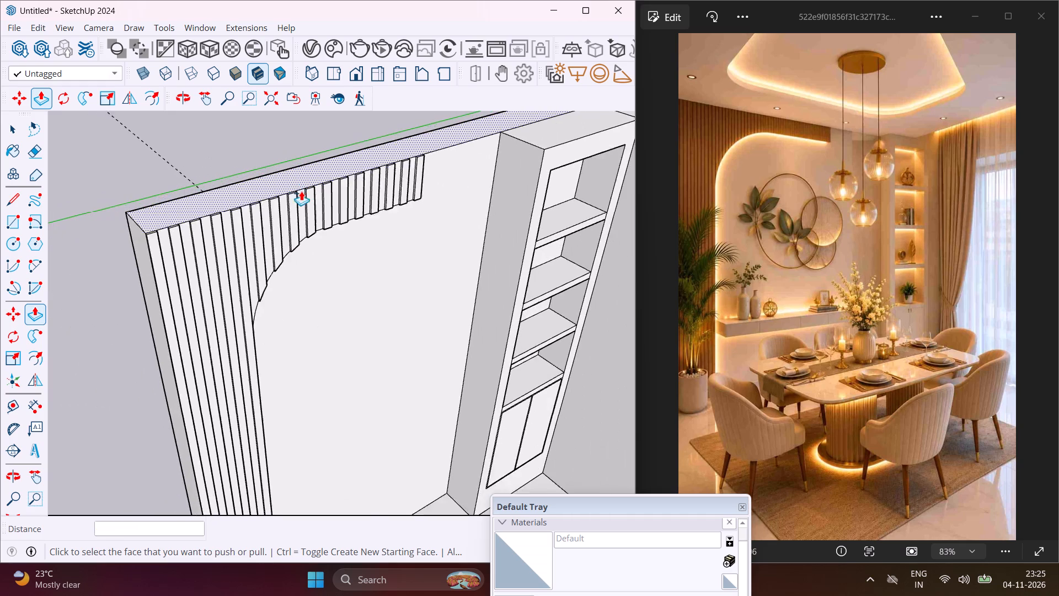
scroll(301, 191, down, 4)
key(Escape)
key(space)
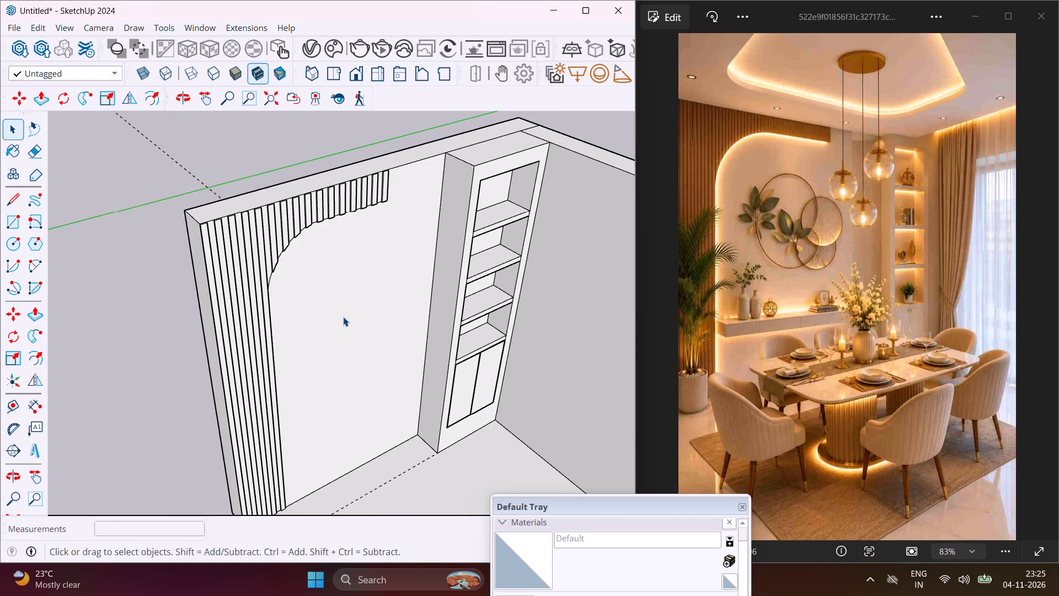
Draw a horizontal rectangle about 4' 1 5/8" by 7 15/16" on the blank wall between the slats and the display column.
middle_drag(343, 317, 308, 252)
scroll(308, 252, down, 3)
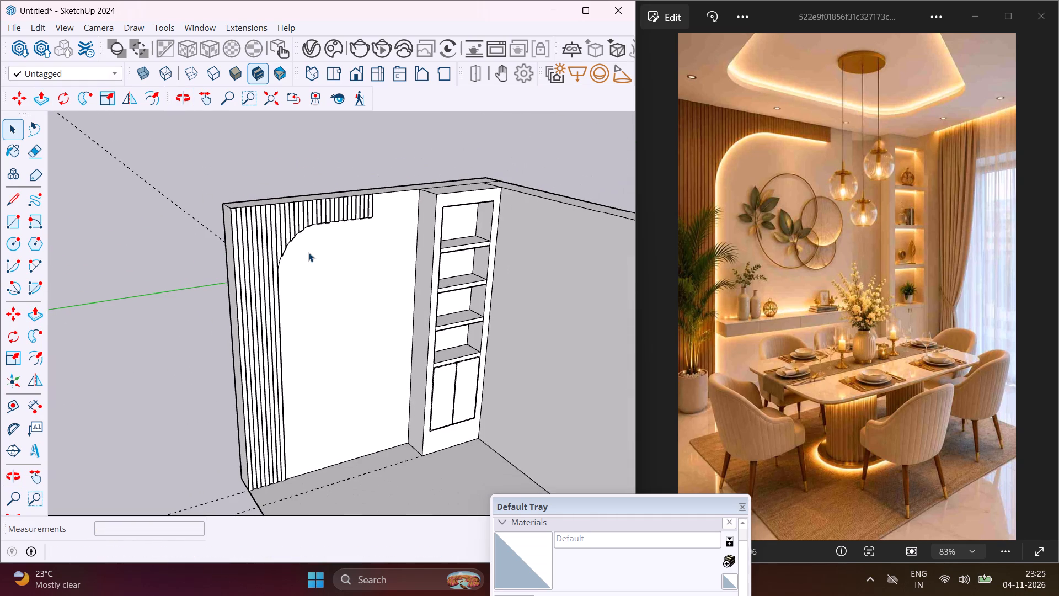
scroll(322, 263, down, 2)
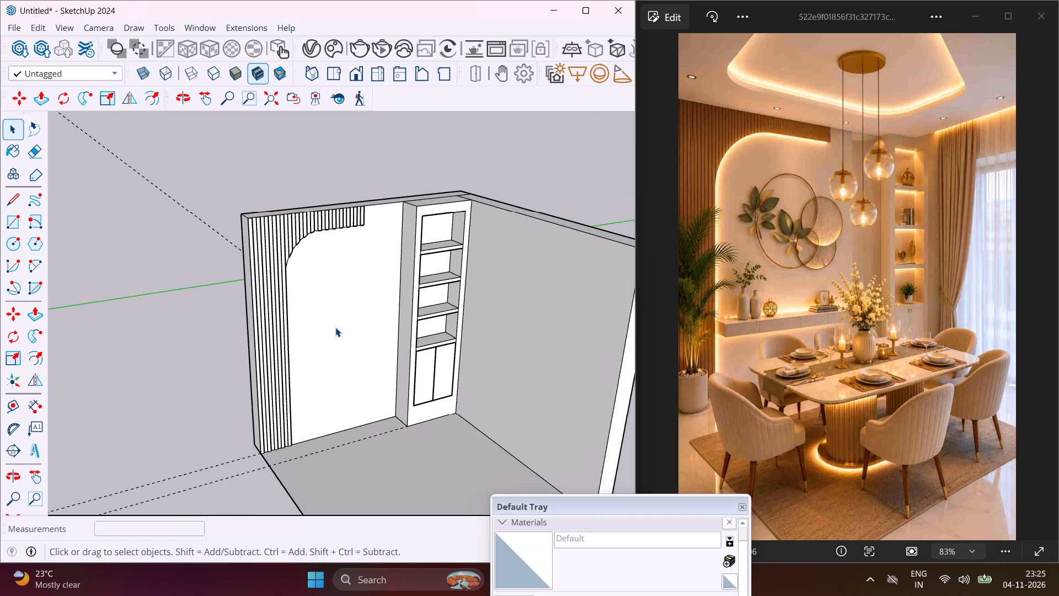
scroll(335, 327, up, 5)
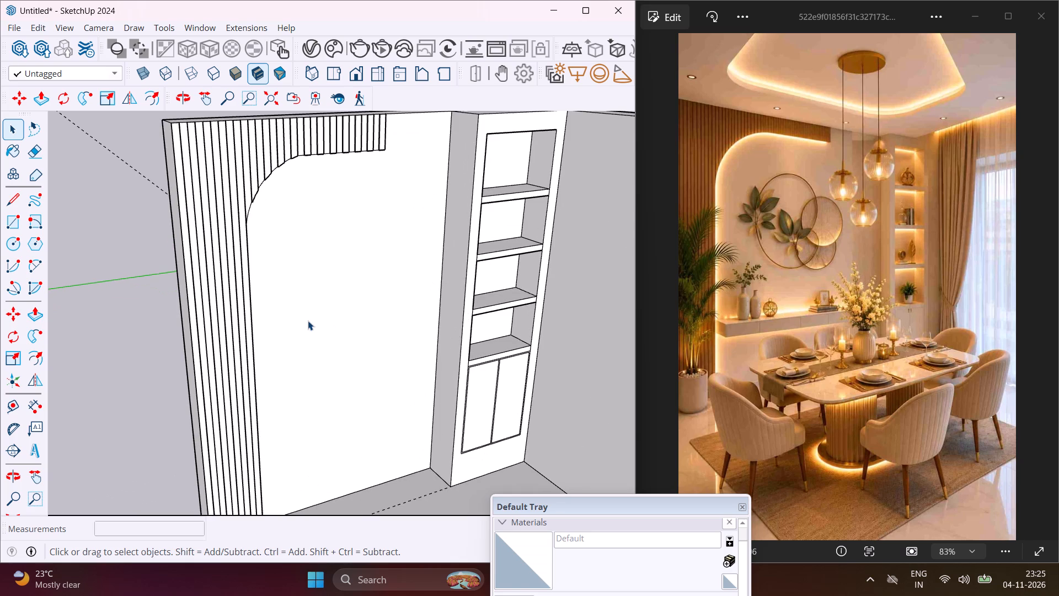
scroll(308, 321, down, 4)
middle_drag(317, 338, 312, 321)
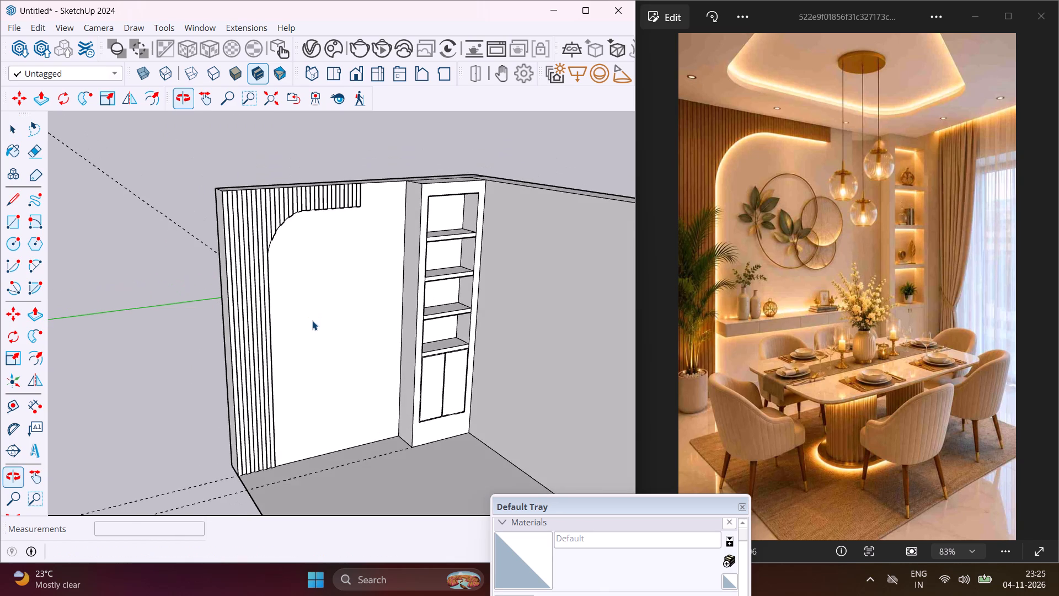
scroll(312, 321, down, 1)
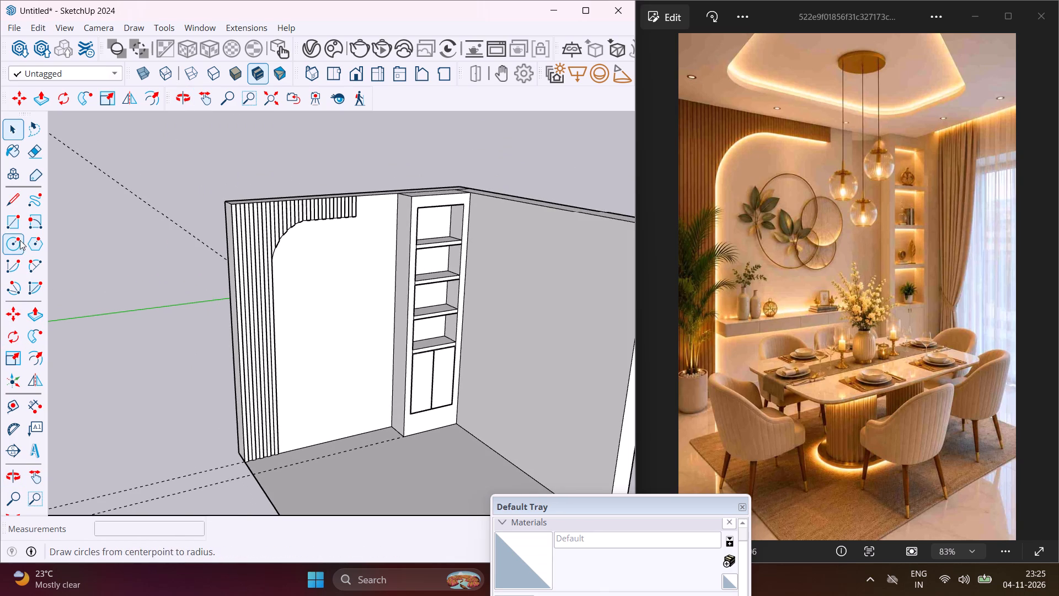
click(19, 229)
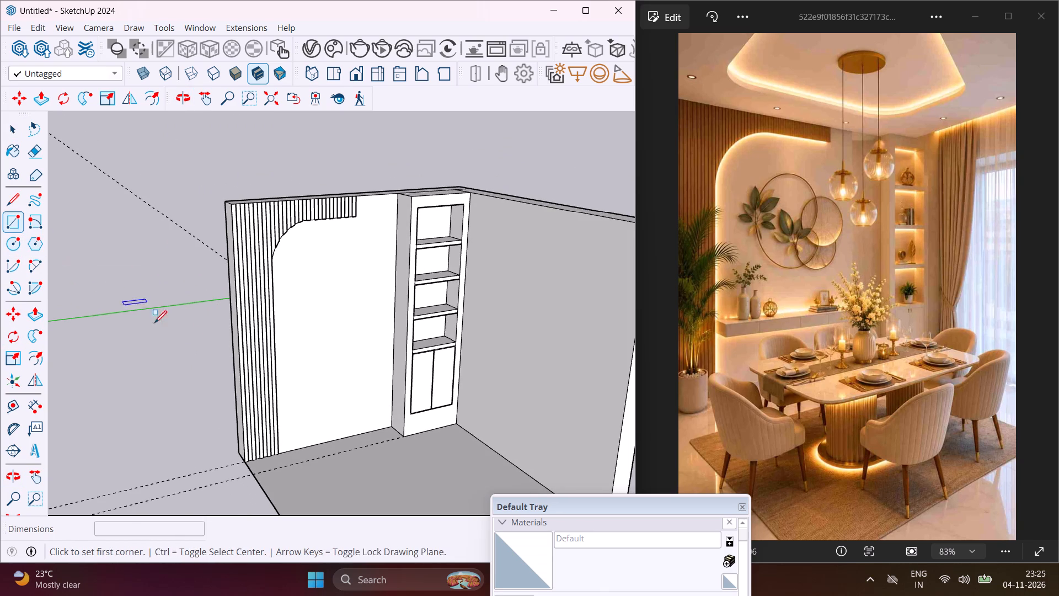
scroll(315, 377, up, 4)
scroll(290, 365, down, 1)
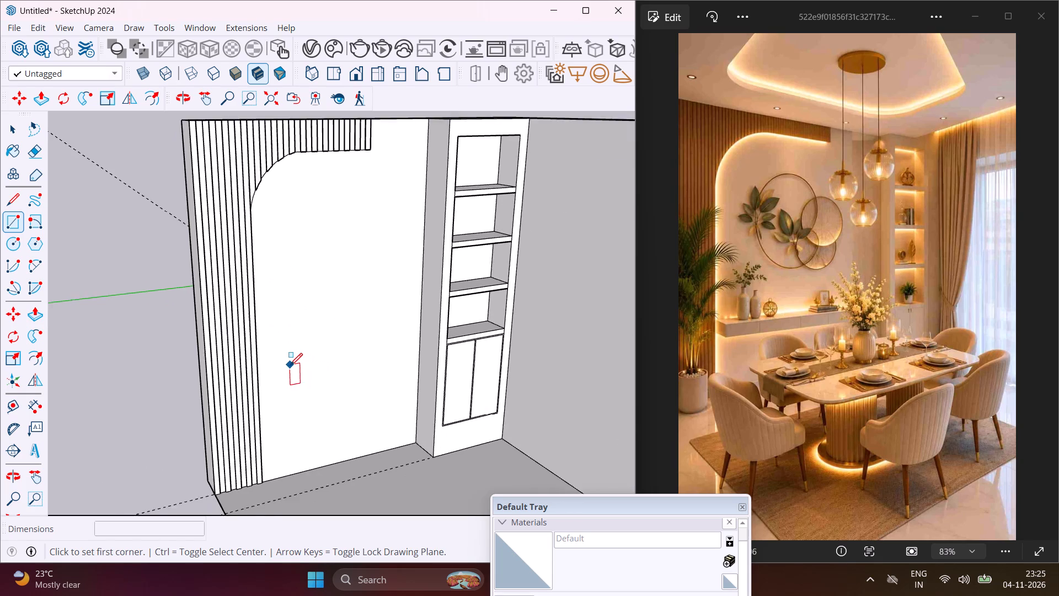
scroll(290, 365, down, 1)
middle_drag(280, 363, 227, 352)
scroll(281, 352, up, 3)
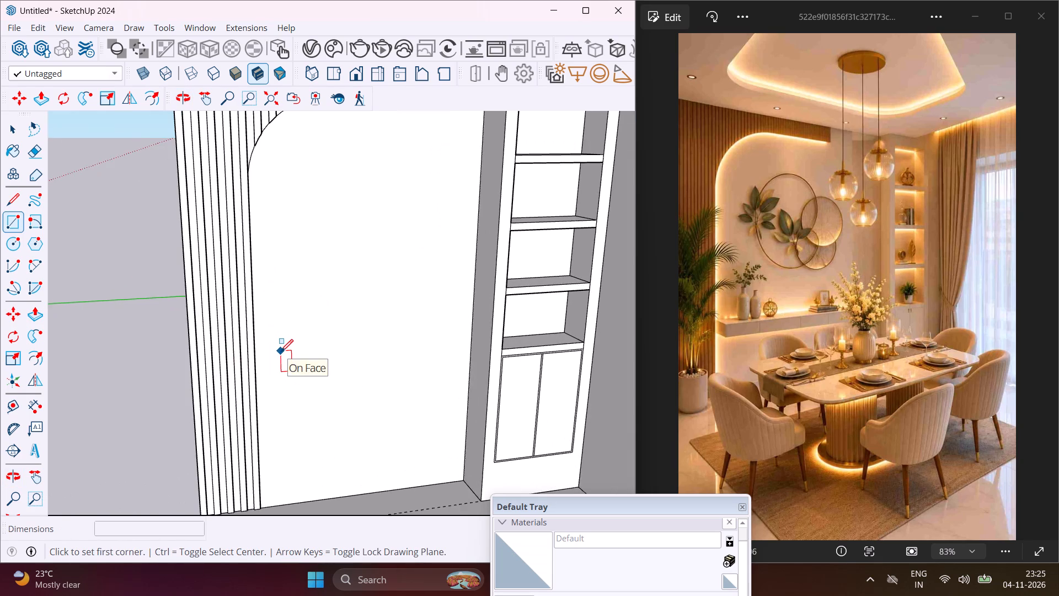
middle_drag(281, 352, 254, 323)
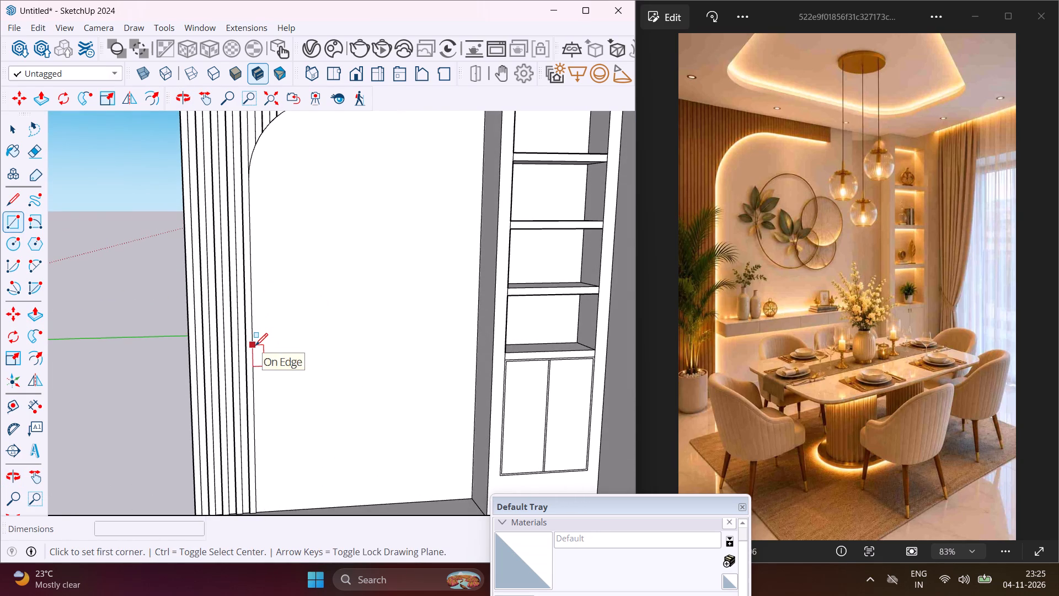
scroll(370, 315, down, 3)
middle_drag(370, 315, 420, 317)
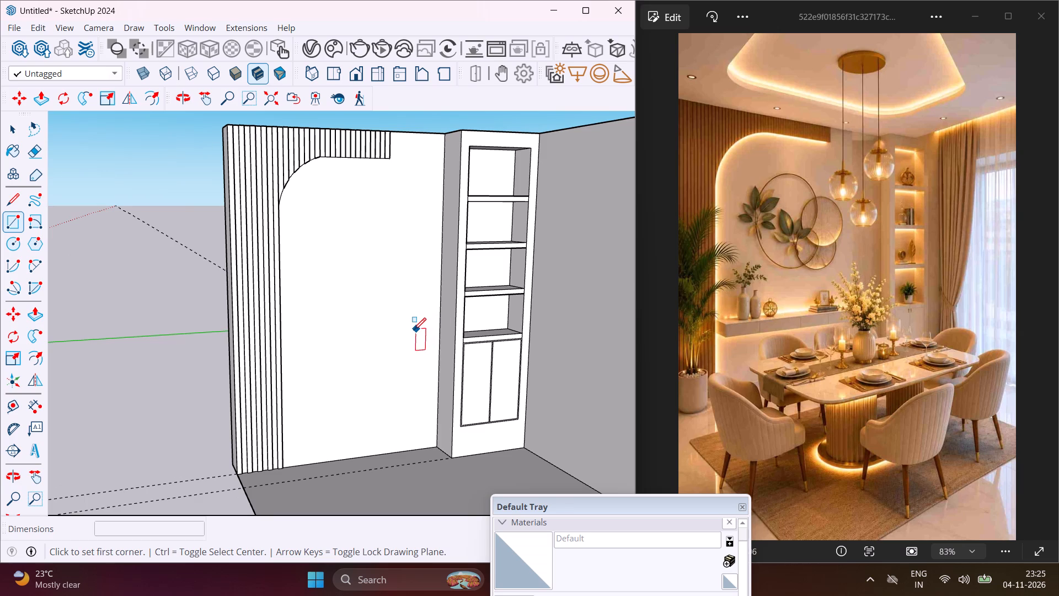
click(414, 330)
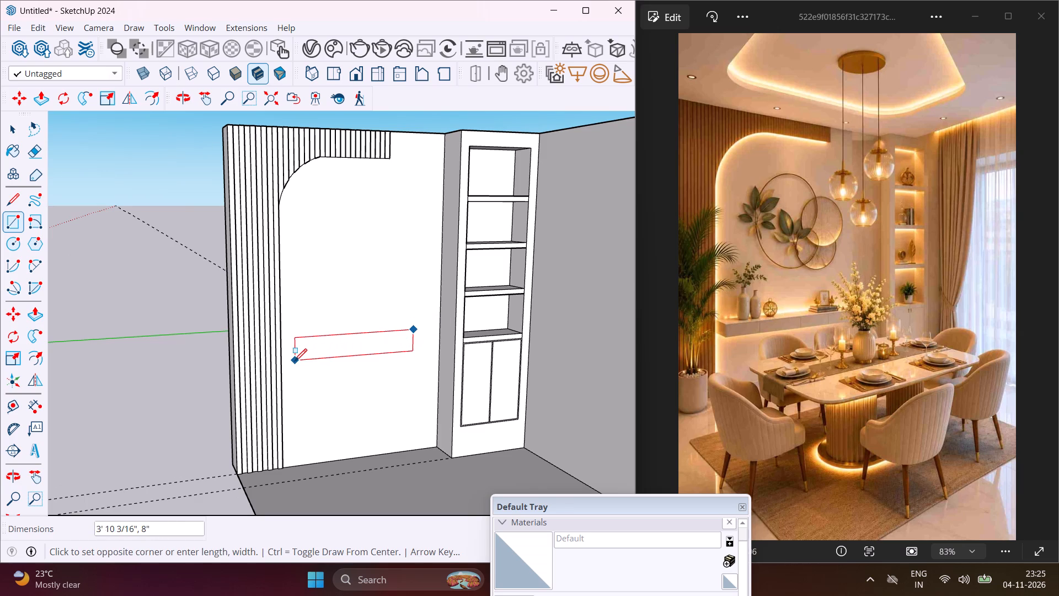
scroll(295, 361, up, 3)
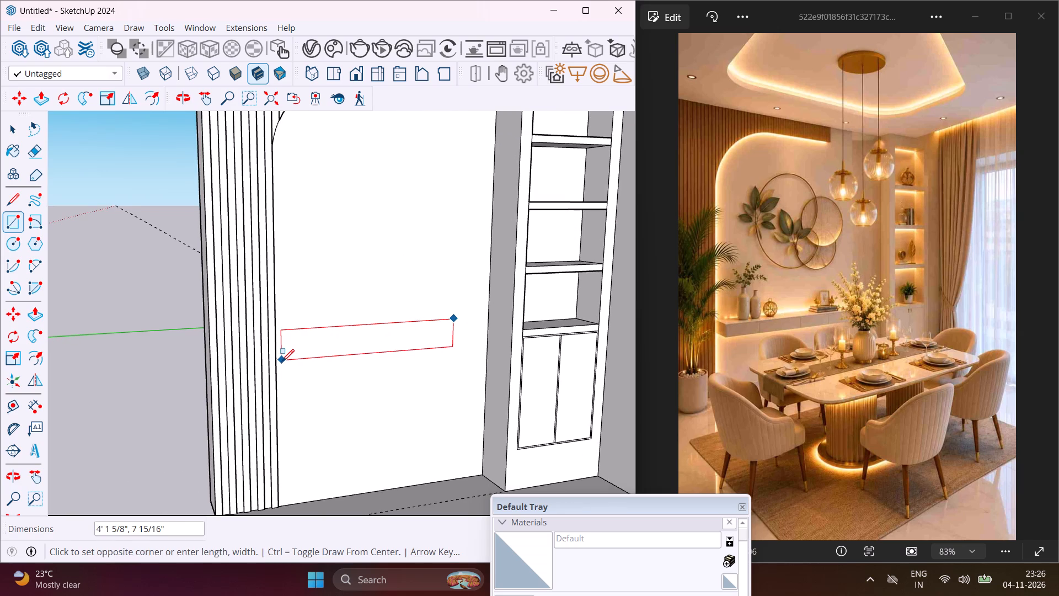
click(282, 361)
key(Escape)
key(space)
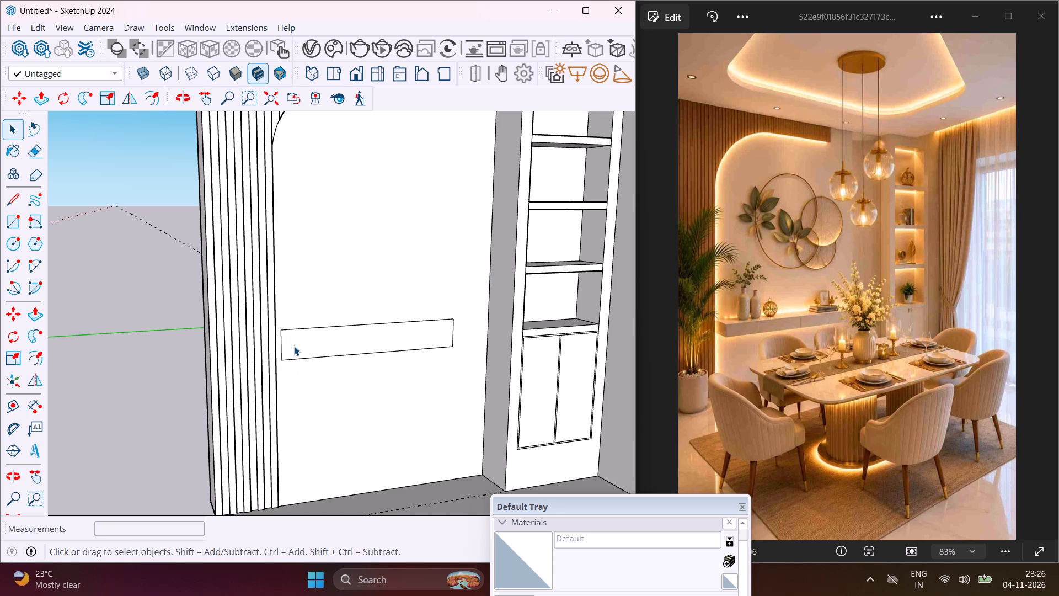
Push/Pull the rectangle outward from the wall to form a box-shaped ledge.
click(294, 343)
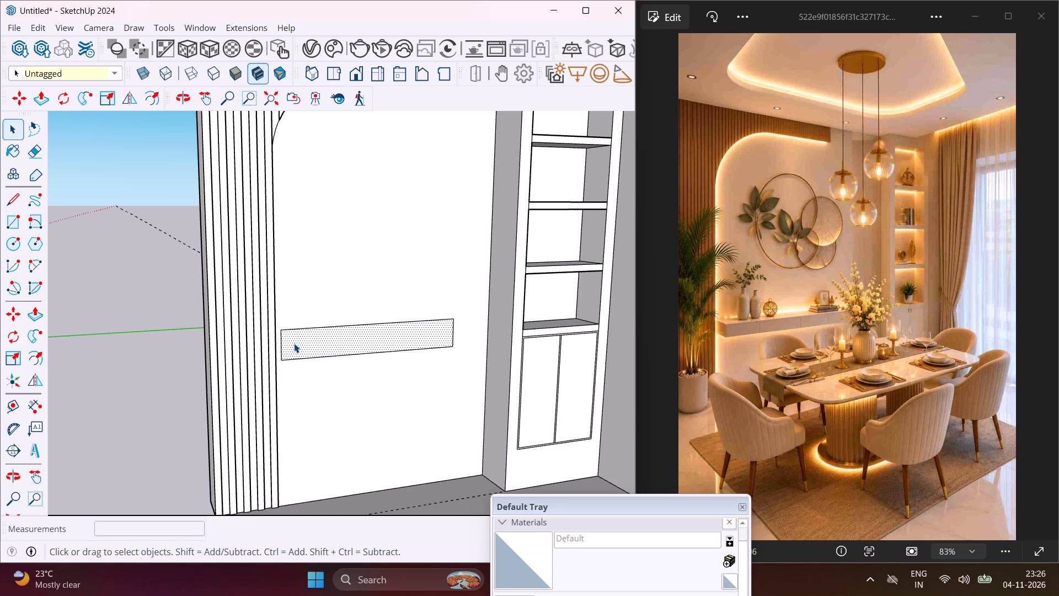
key(p)
click(294, 343)
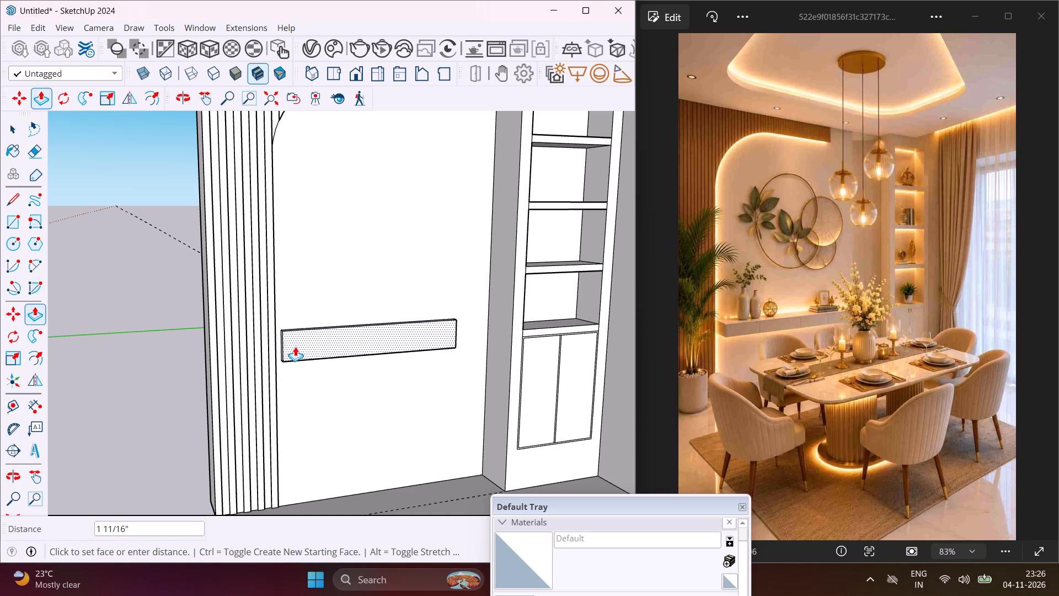
middle_drag(295, 347, 320, 396)
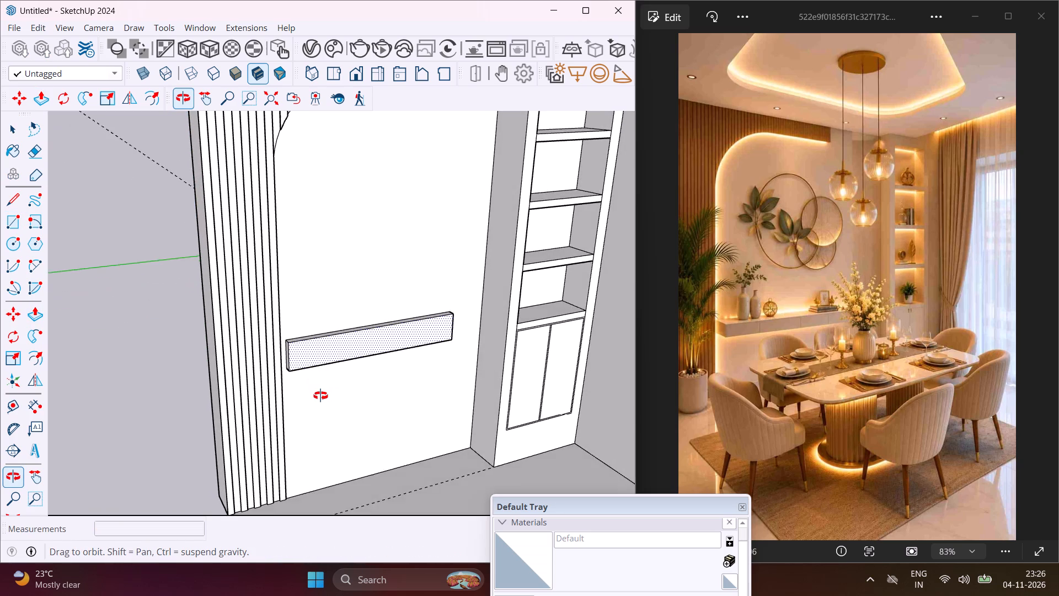
middle_drag(320, 396, 332, 413)
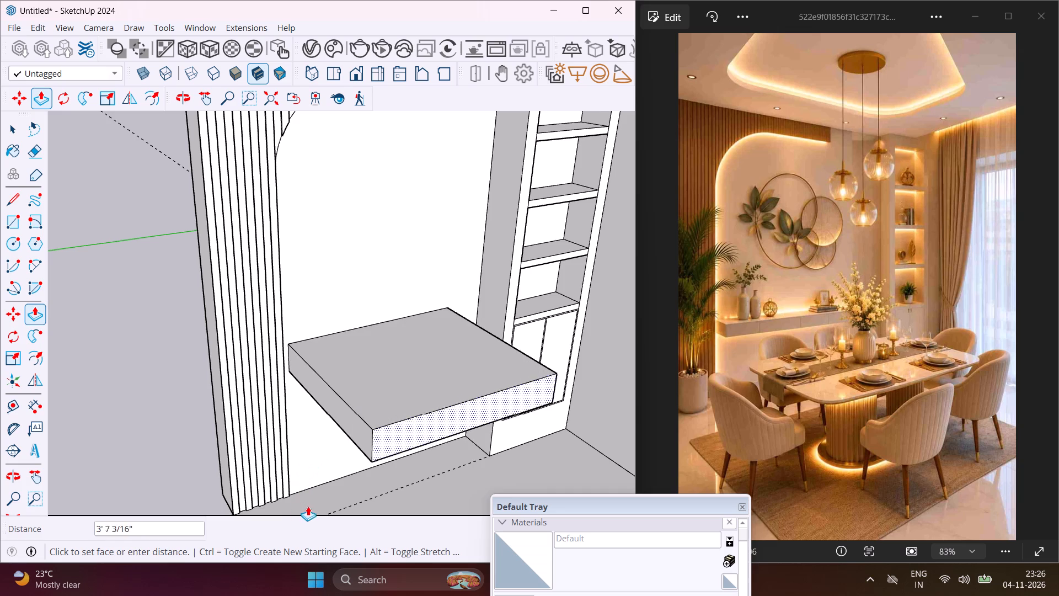
middle_drag(324, 496, 301, 379)
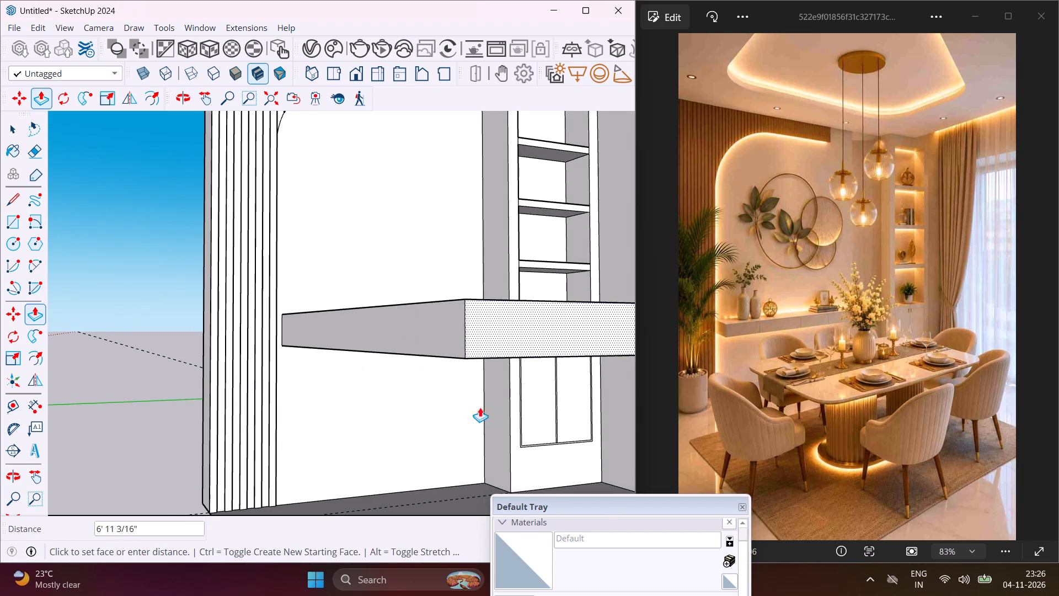
scroll(503, 412, up, 1)
click(514, 416)
middle_drag(383, 309, 388, 400)
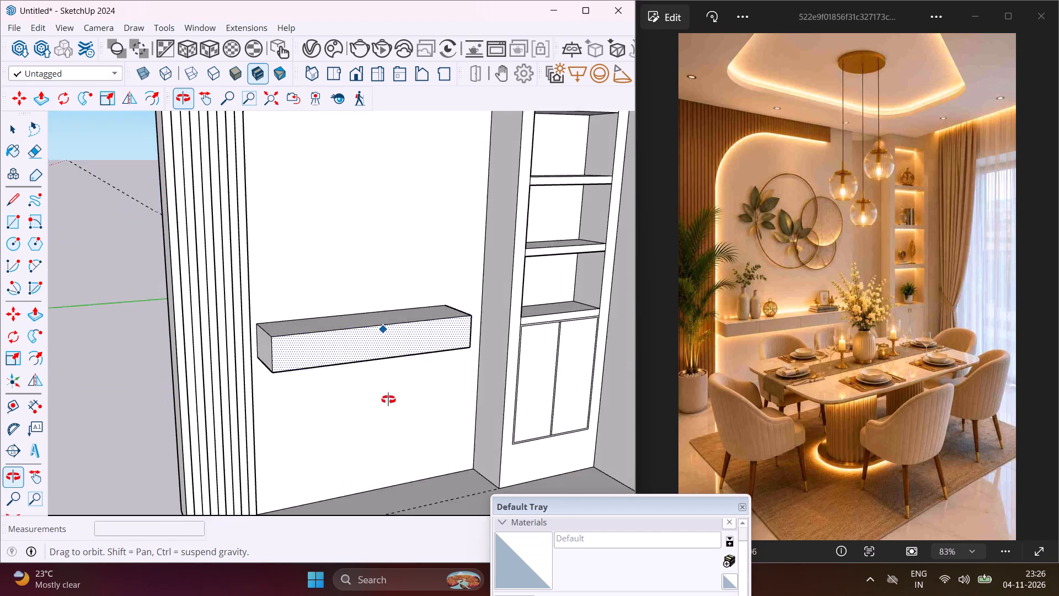
middle_drag(388, 400, 394, 423)
key(Escape)
key(space)
Push/Pull the ledge's top face inward about 3/8" with a new starting face, marking a thin band along the upper edge.
scroll(308, 361, up, 9)
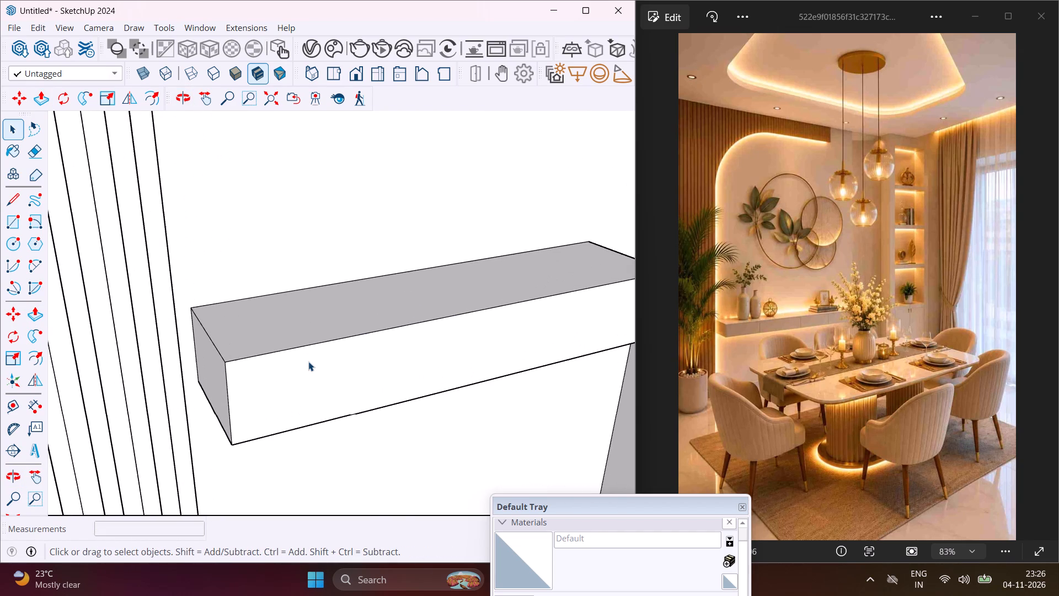
click(298, 377)
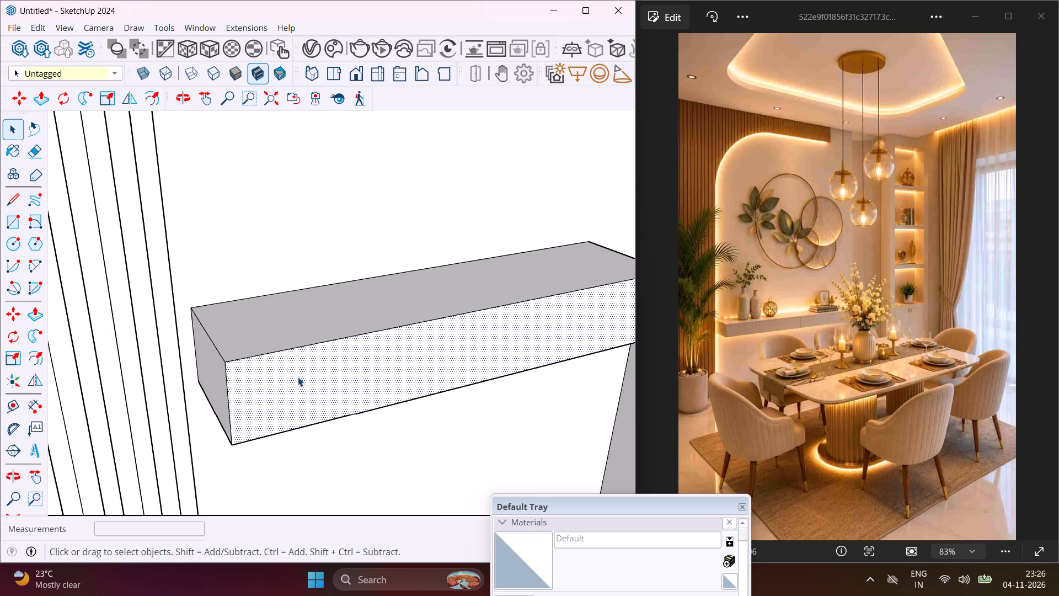
middle_drag(258, 336, 258, 372)
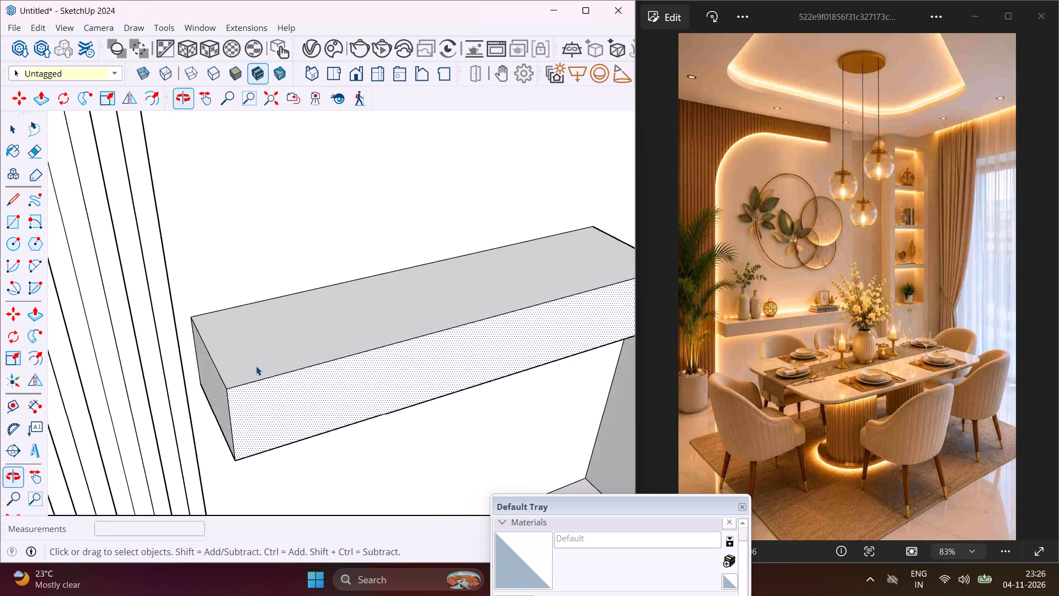
scroll(253, 361, up, 3)
click(237, 364)
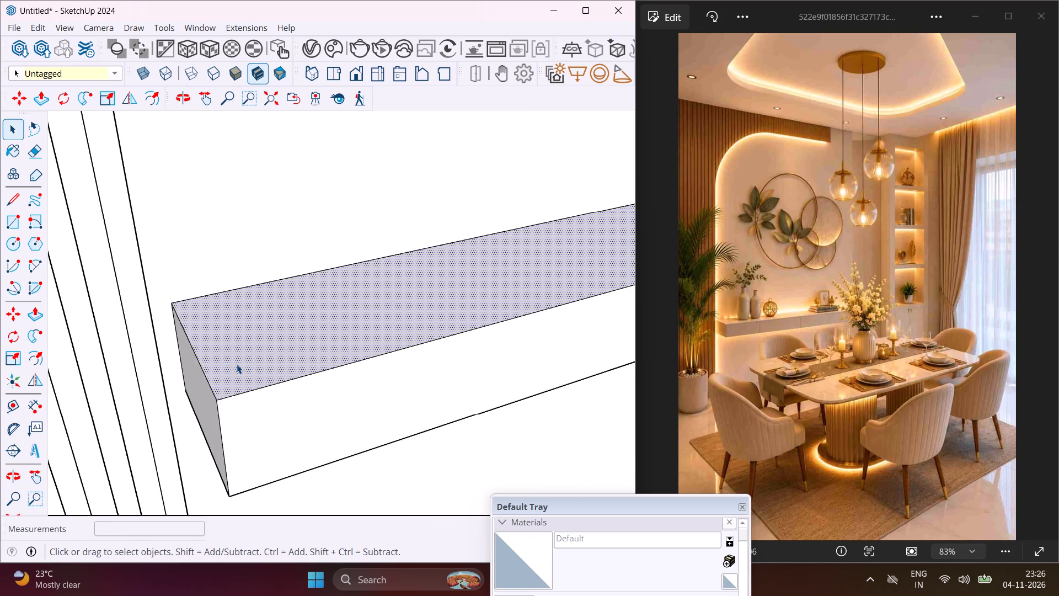
key(p)
click(237, 364)
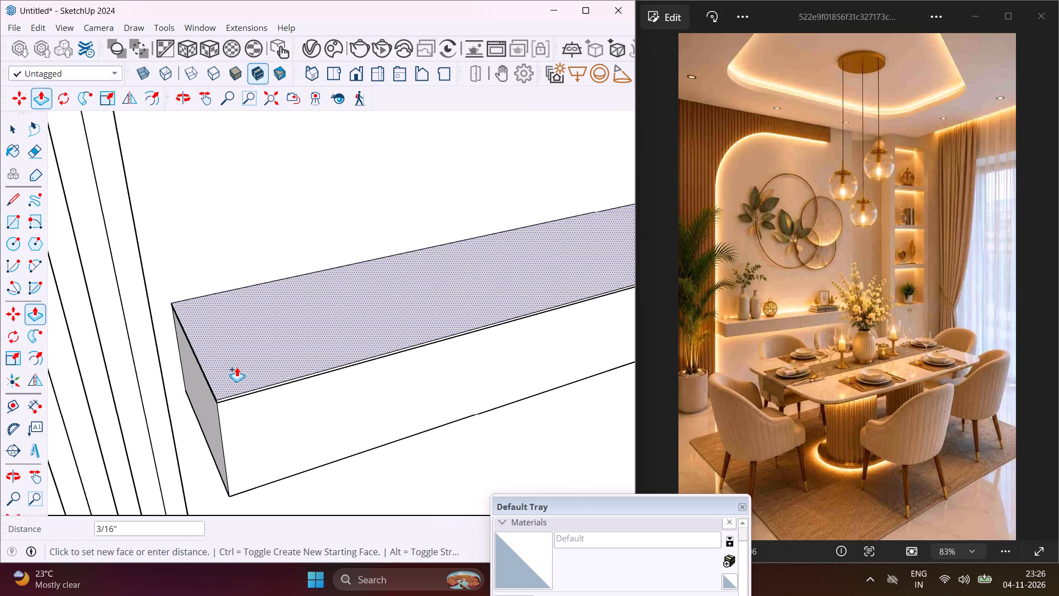
click(237, 369)
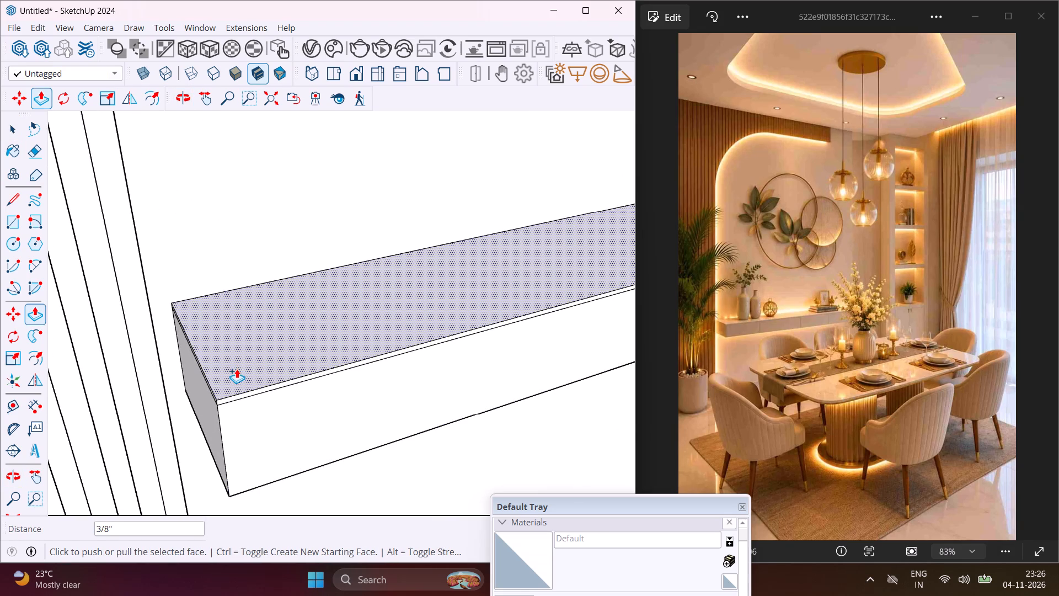
middle_drag(237, 369, 254, 193)
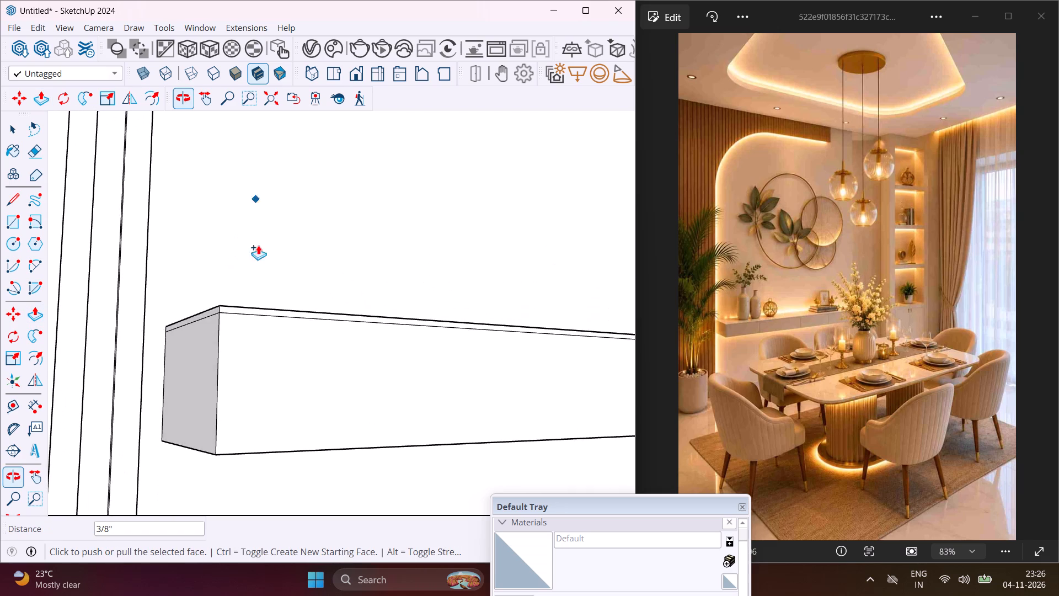
scroll(256, 291, down, 3)
key(Escape)
Push/Pull the ledge's underside inward about 3/8" with a new starting face, marking a matching band along the lower edge.
middle_drag(230, 414, 236, 391)
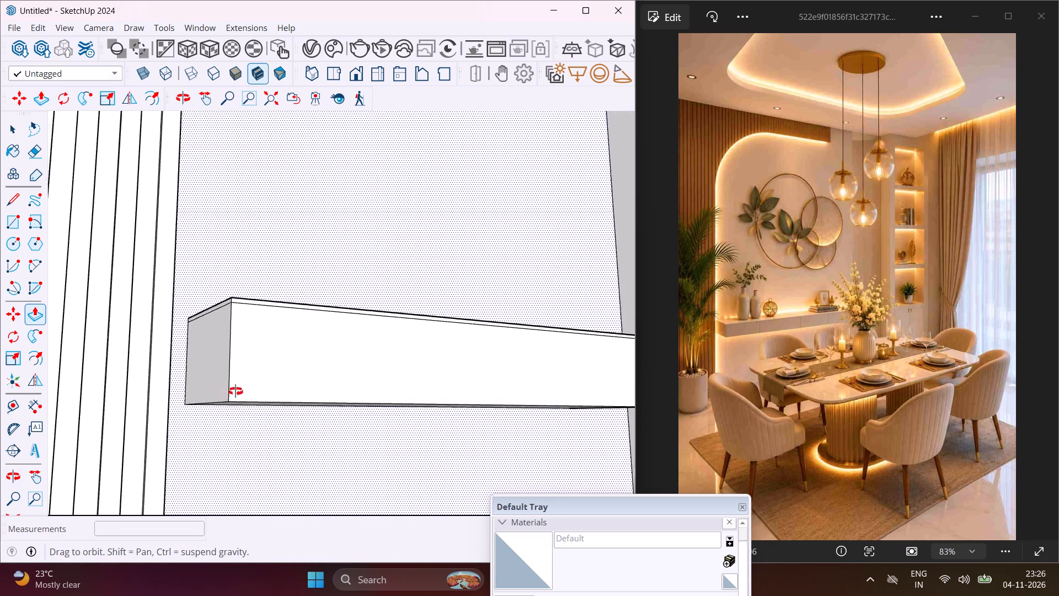
middle_drag(236, 391, 247, 357)
scroll(248, 356, up, 3)
click(246, 371)
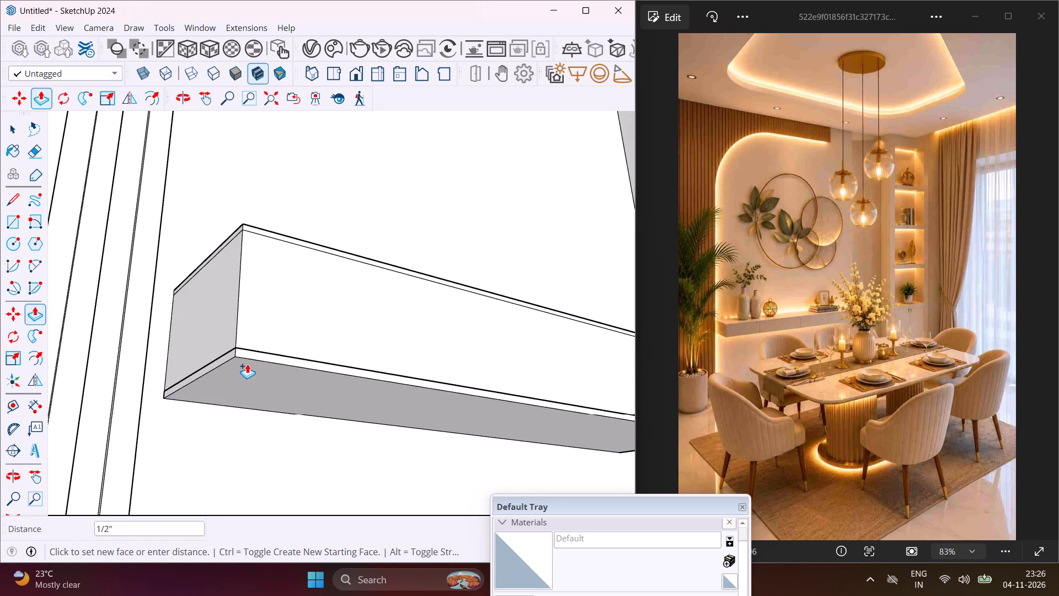
click(247, 365)
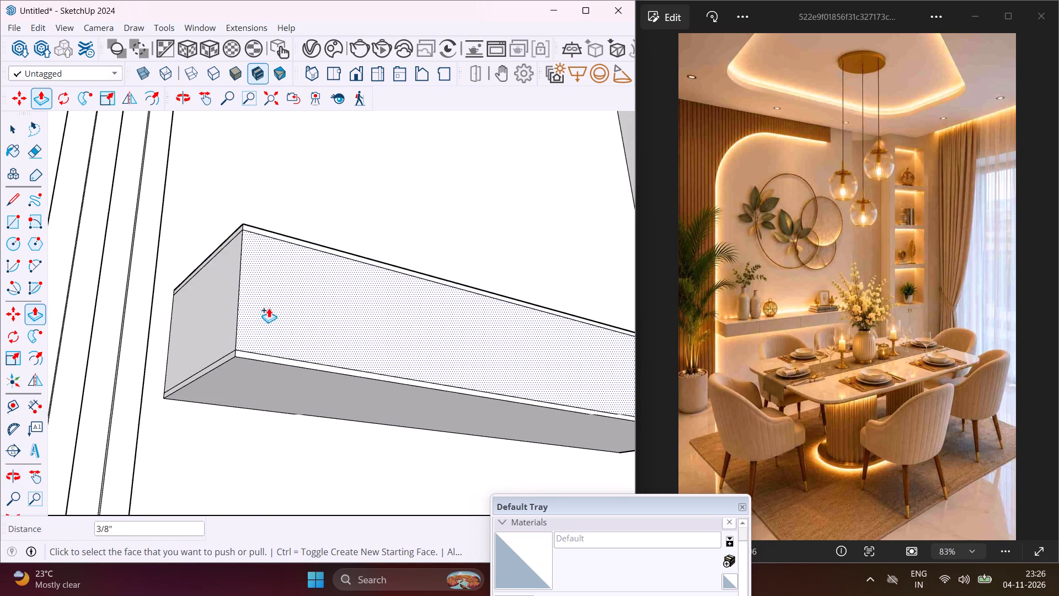
middle_drag(266, 309, 225, 397)
scroll(187, 364, down, 3)
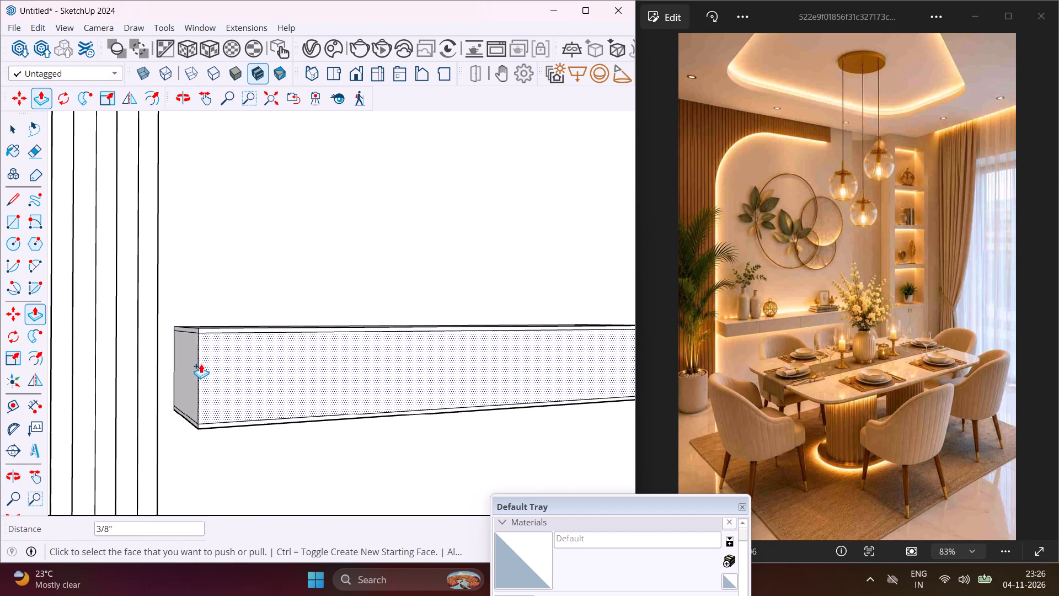
key(Escape)
key(space)
Copy the ledge front's vertical end edge to its opposite end and divide with /4 to split the front into four equal panels.
scroll(198, 326, down, 4)
middle_drag(217, 344, 206, 376)
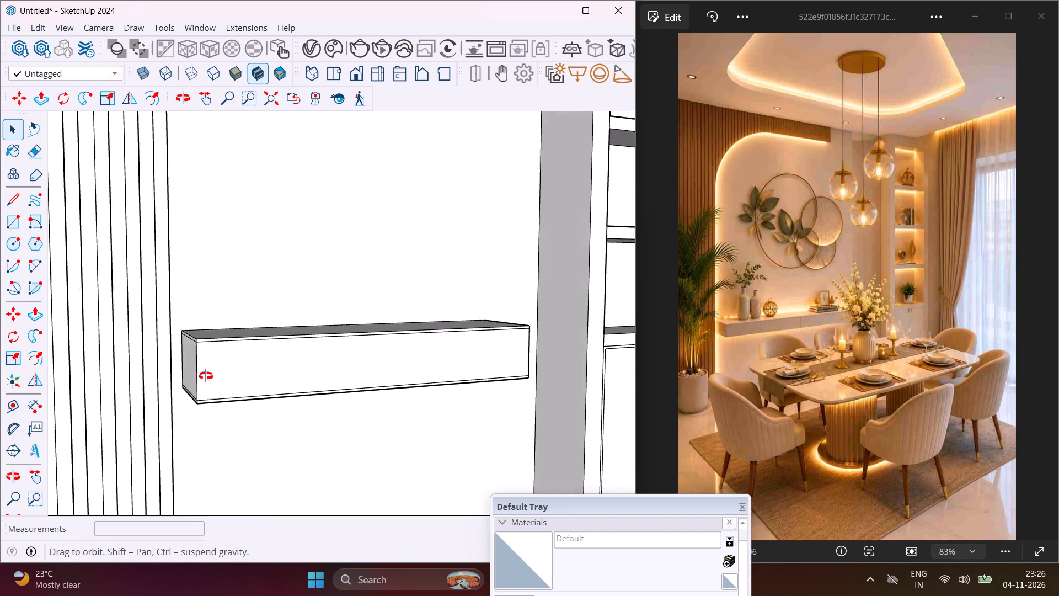
middle_drag(206, 376, 189, 414)
scroll(188, 398, up, 7)
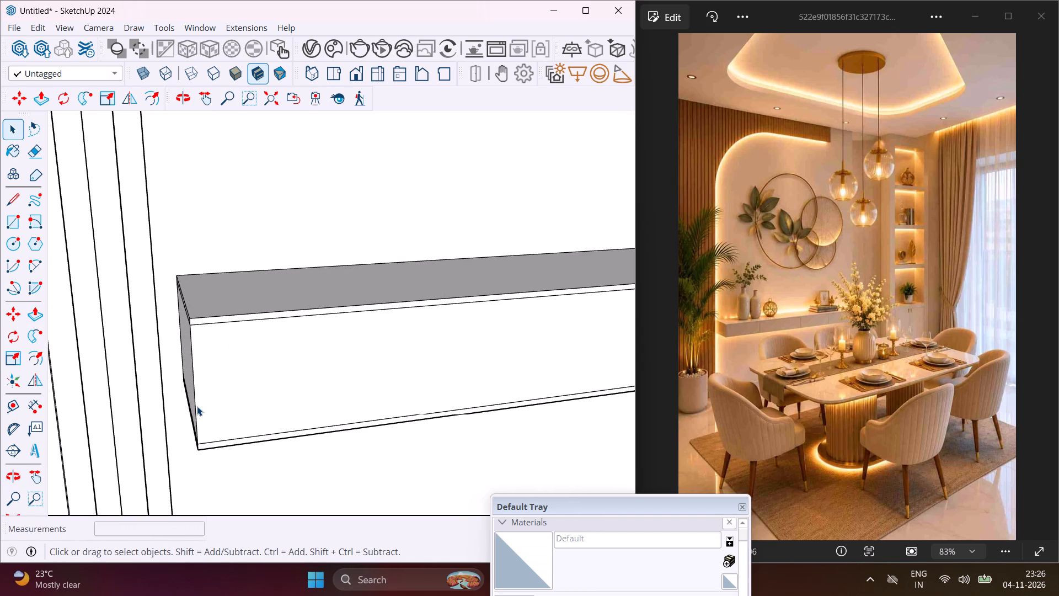
click(197, 406)
key(m)
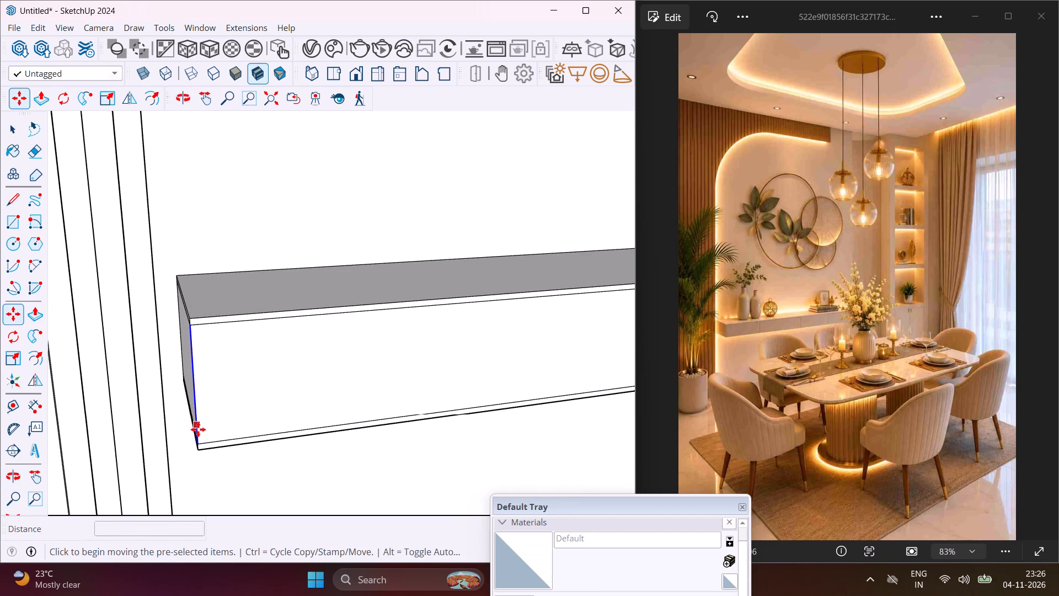
click(198, 441)
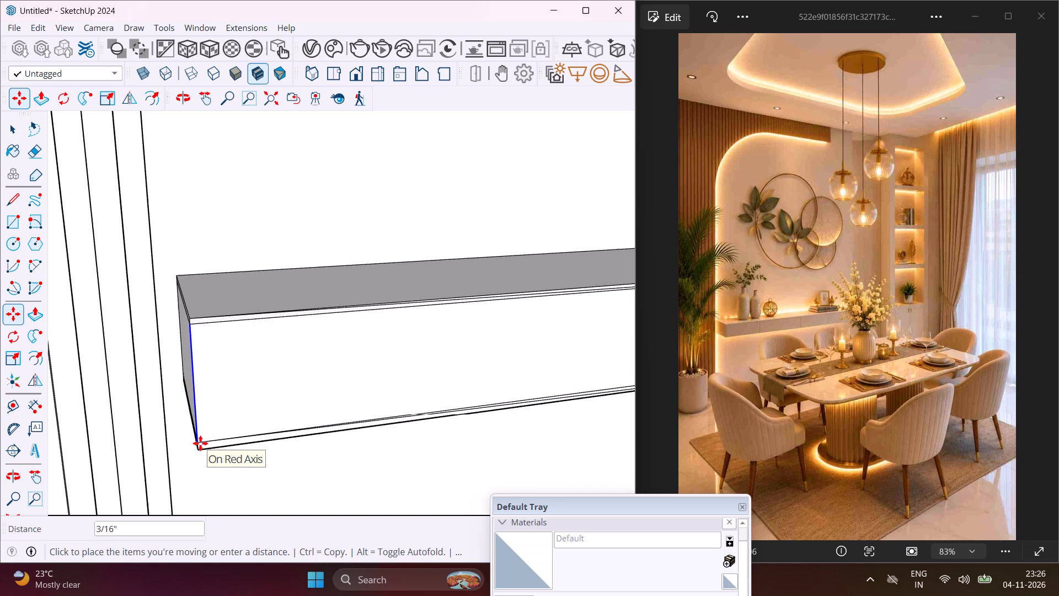
scroll(200, 443, down, 9)
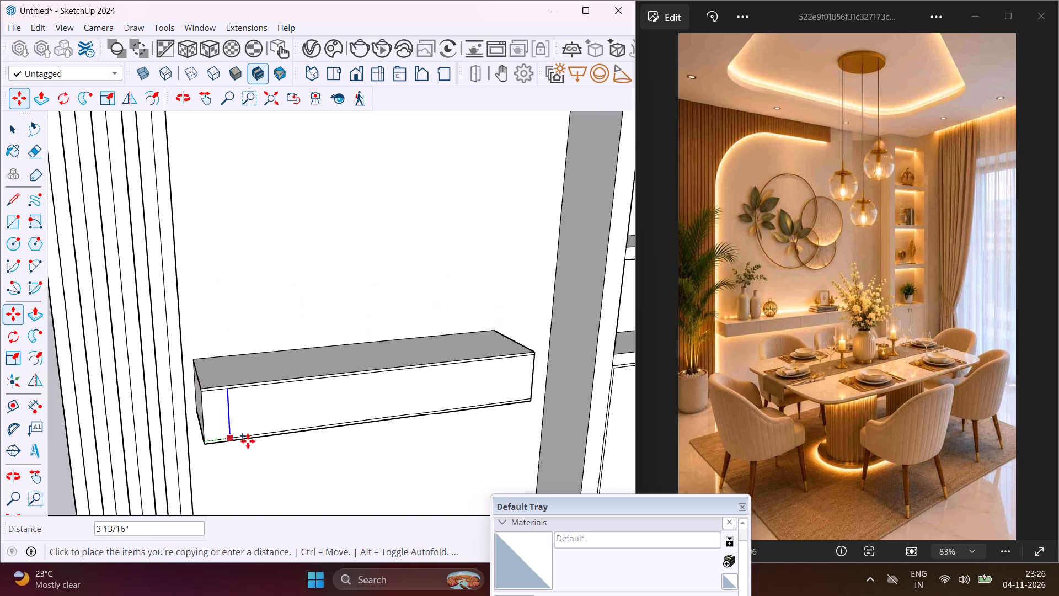
scroll(527, 401, up, 5)
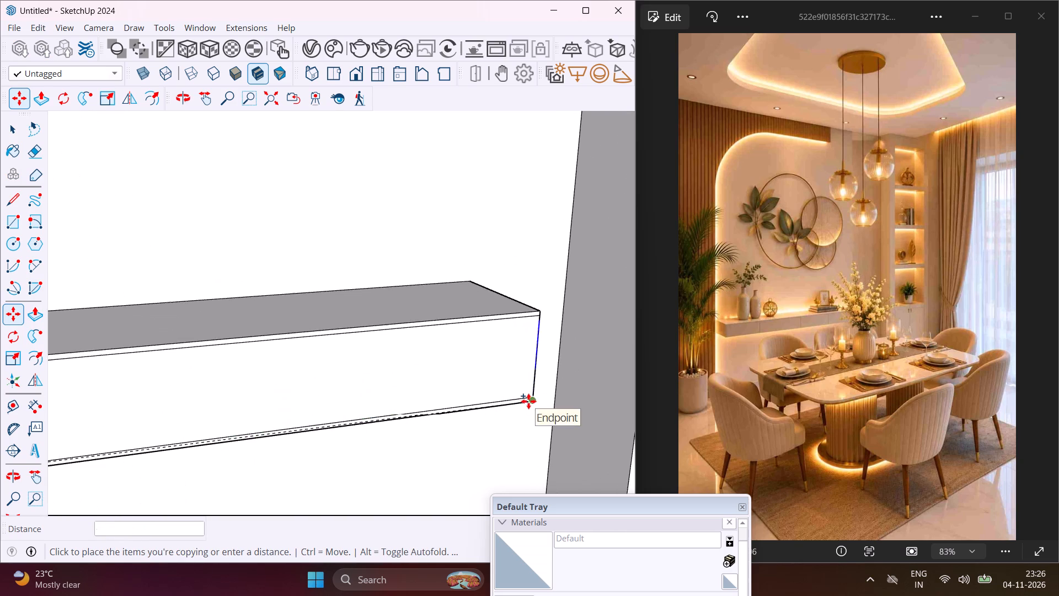
scroll(528, 401, up, 3)
click(533, 398)
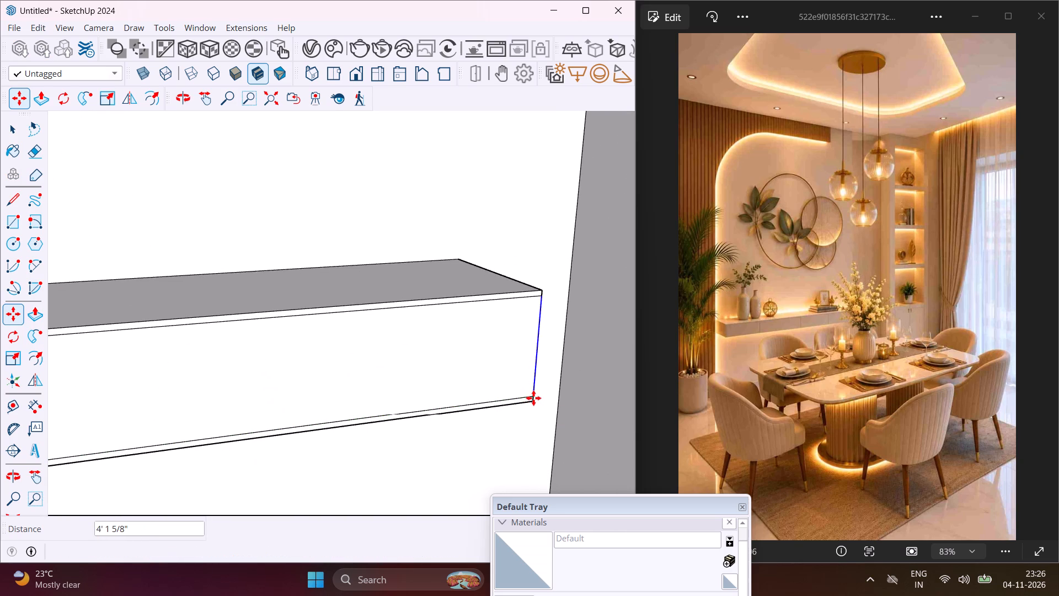
key(slash)
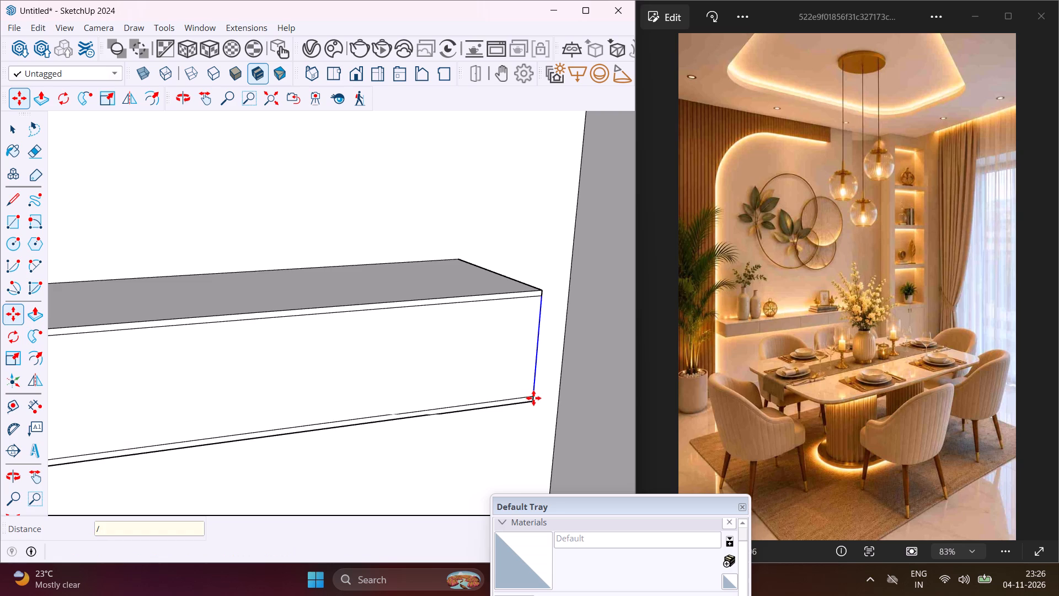
key(4)
key(Return)
scroll(533, 398, down, 7)
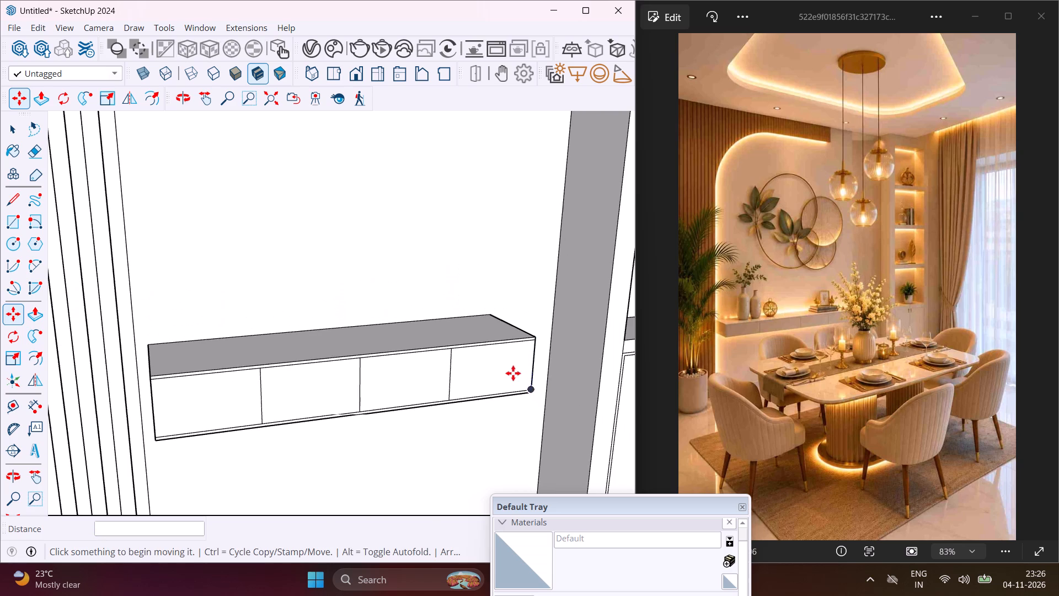
key(Escape)
key(space)
Select the three divider lines on the ledge front and copy them .4" sideways to form thin vertical strips.
scroll(248, 416, up, 6)
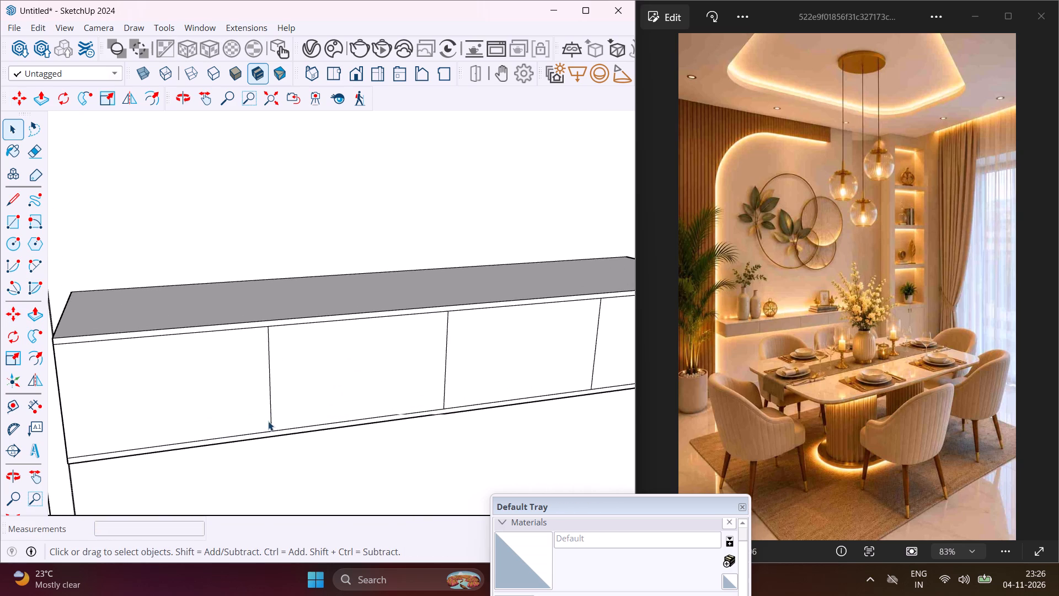
click(270, 427)
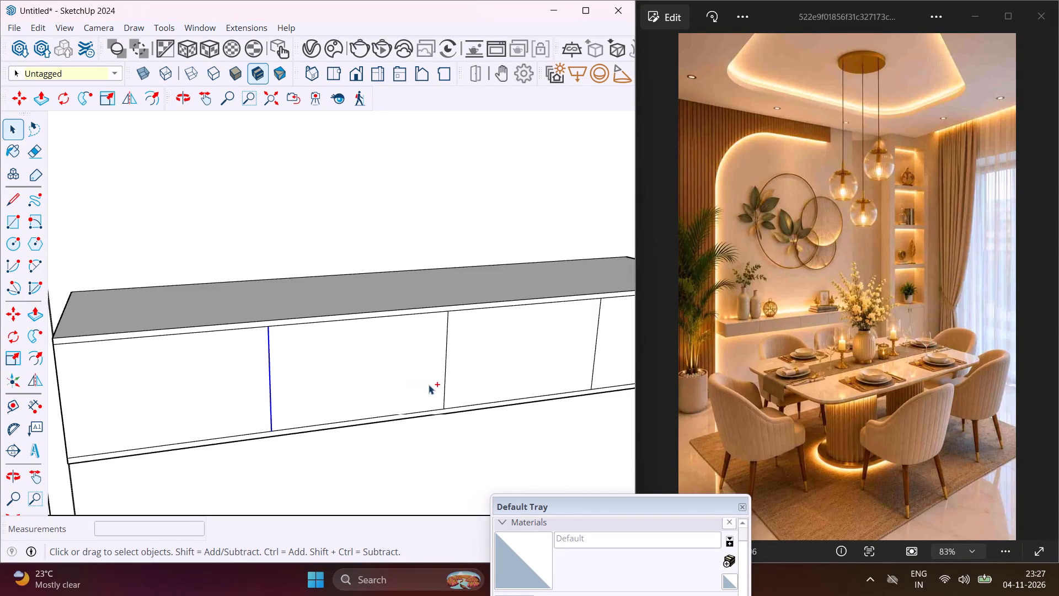
ctrl+click(443, 392)
ctrl+scroll(297, 381, down, 3)
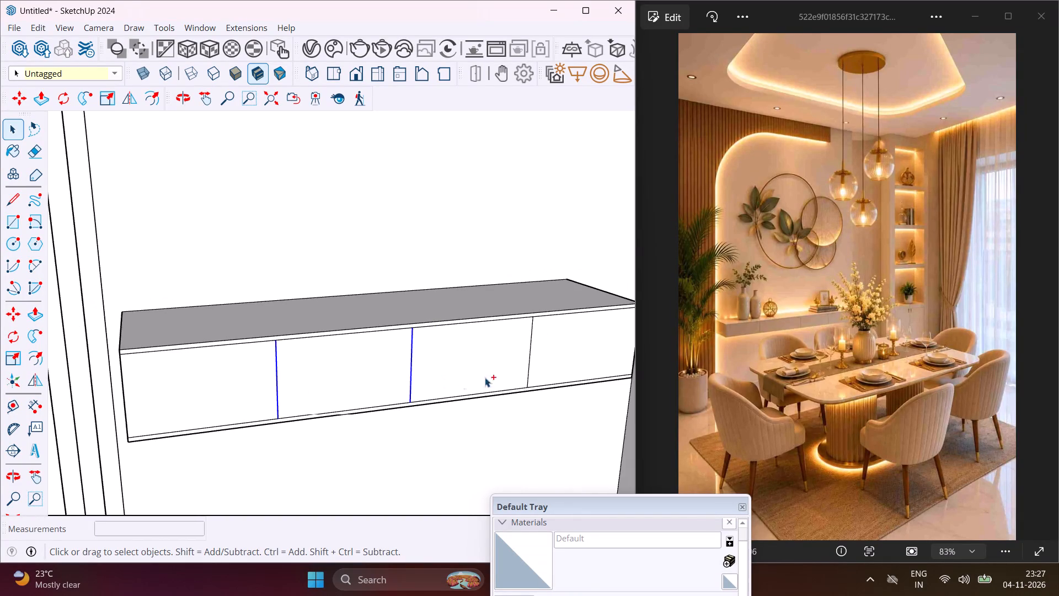
ctrl+scroll(525, 364, up, 3)
ctrl+click(530, 368)
ctrl+scroll(343, 371, down, 3)
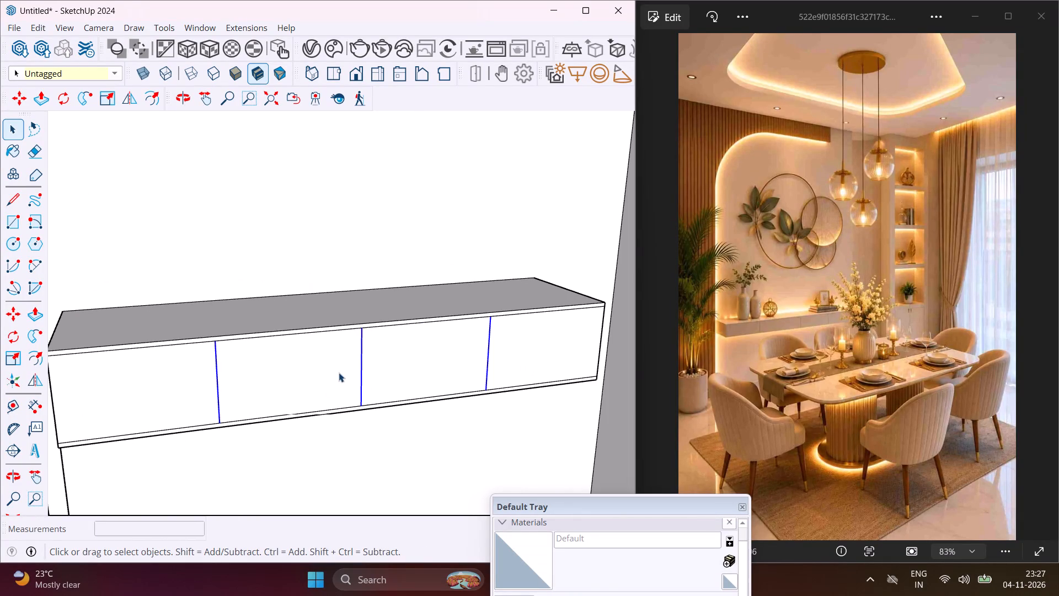
key(m)
scroll(360, 413, up, 5)
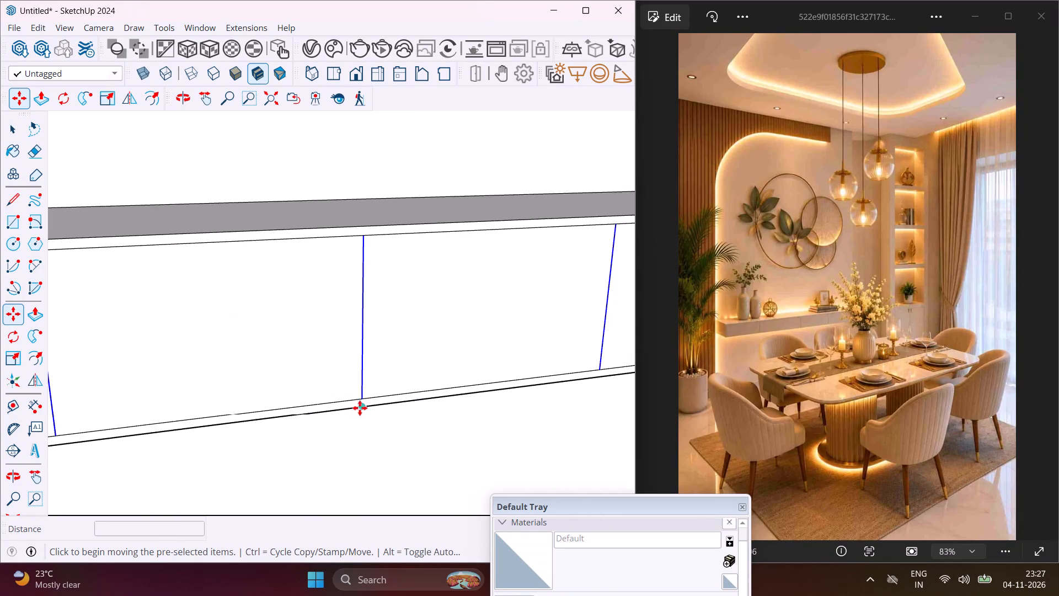
click(361, 400)
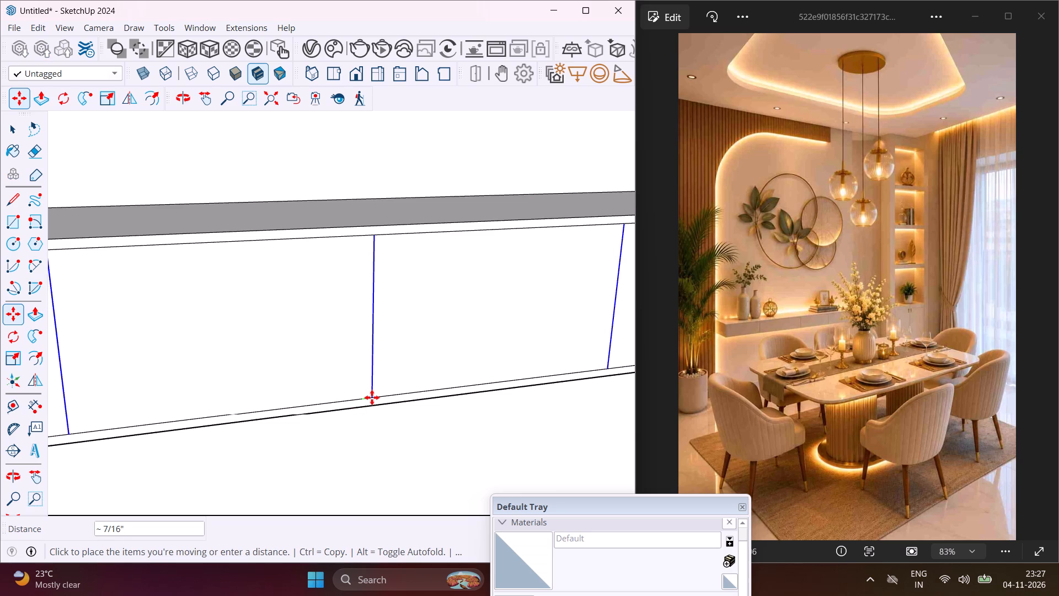
text(.4")
key(Return)
key(Escape)
key(space)
Place a horizontal guide 2' below the top edge of the blank wall adjoining the display column.
scroll(372, 397, down, 7)
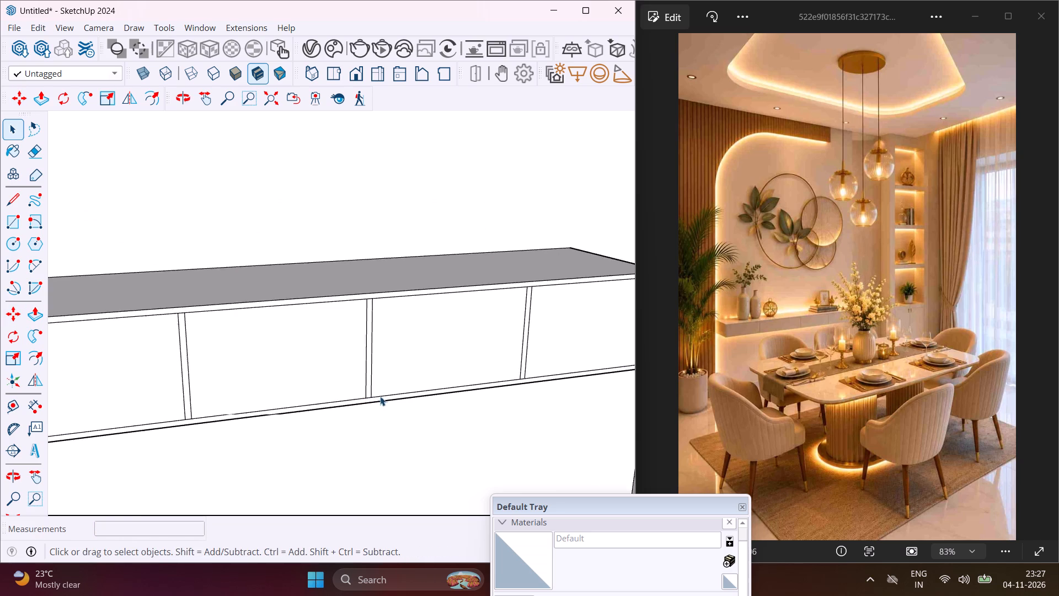
scroll(384, 400, down, 8)
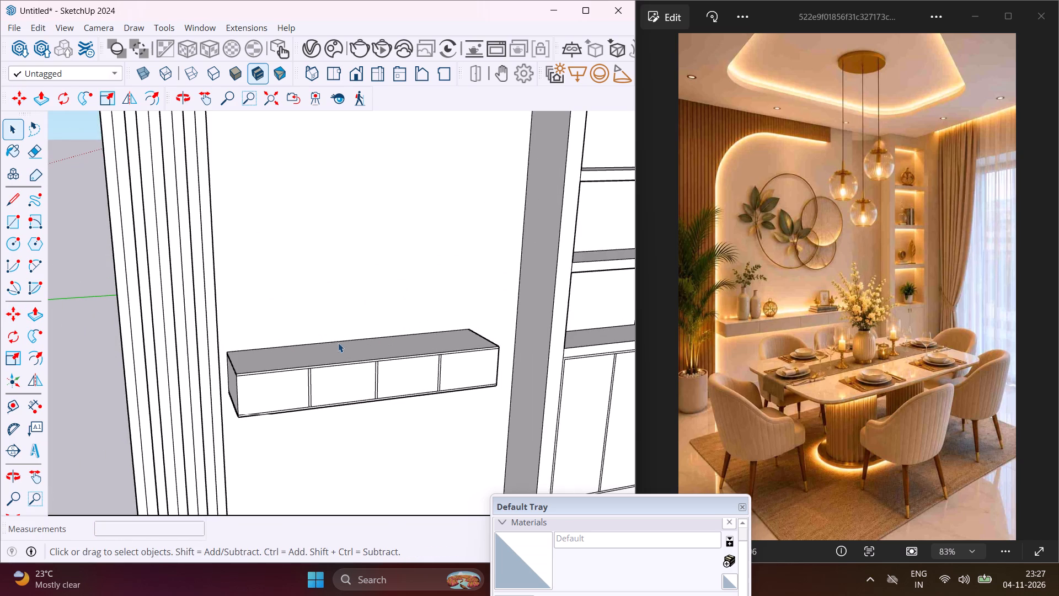
scroll(315, 339, down, 6)
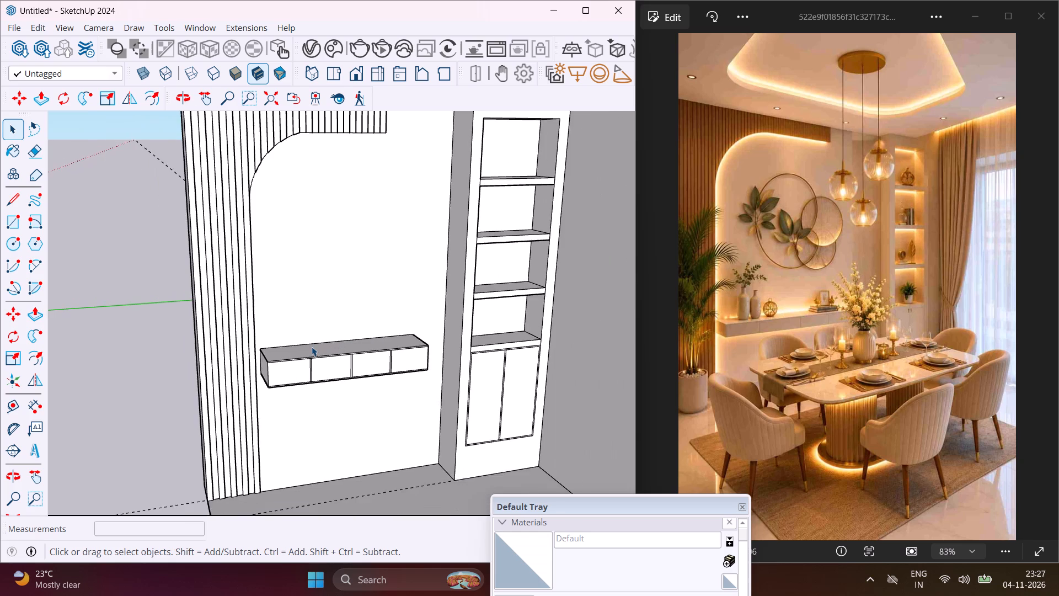
scroll(312, 347, down, 6)
middle_drag(367, 361, 473, 377)
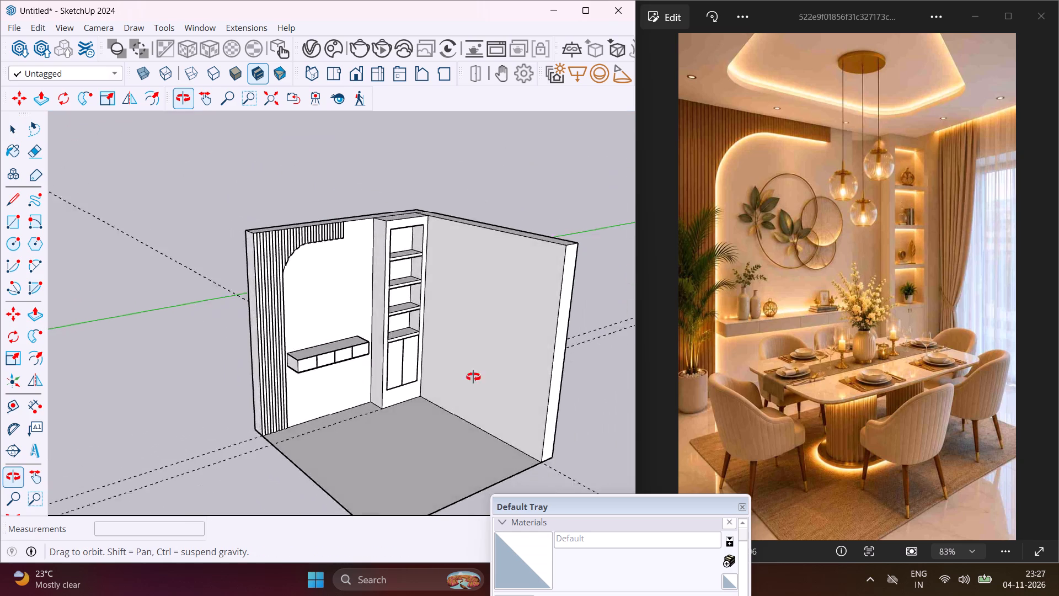
middle_drag(473, 377, 605, 363)
scroll(582, 333, up, 4)
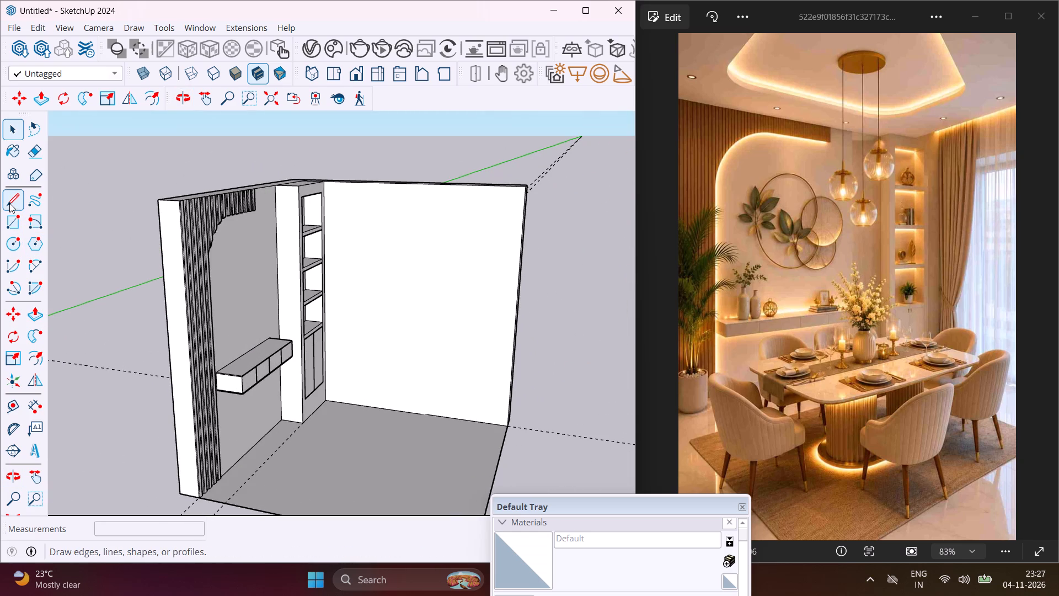
click(18, 396)
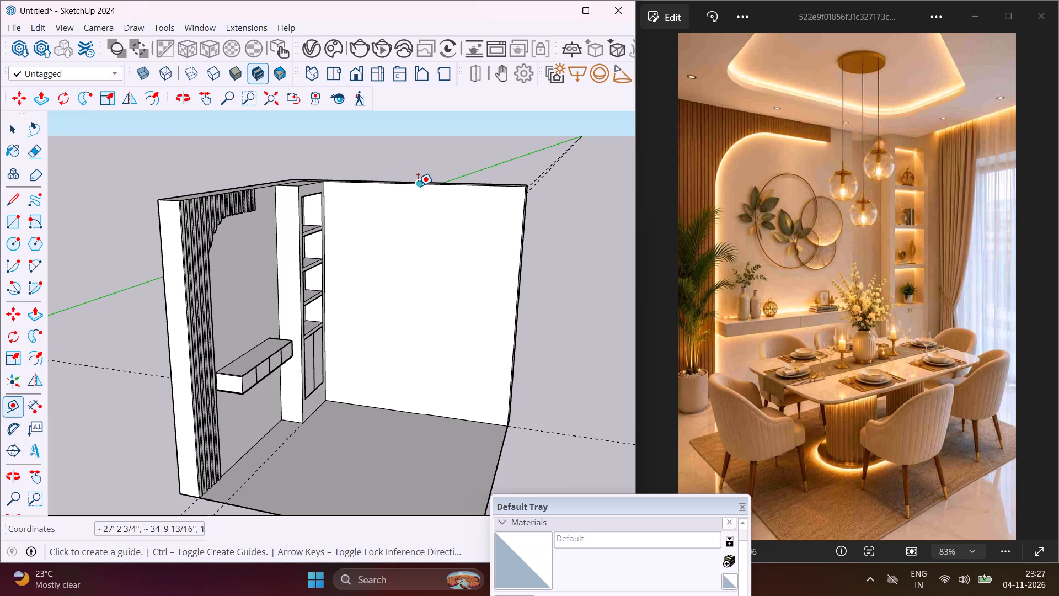
click(418, 186)
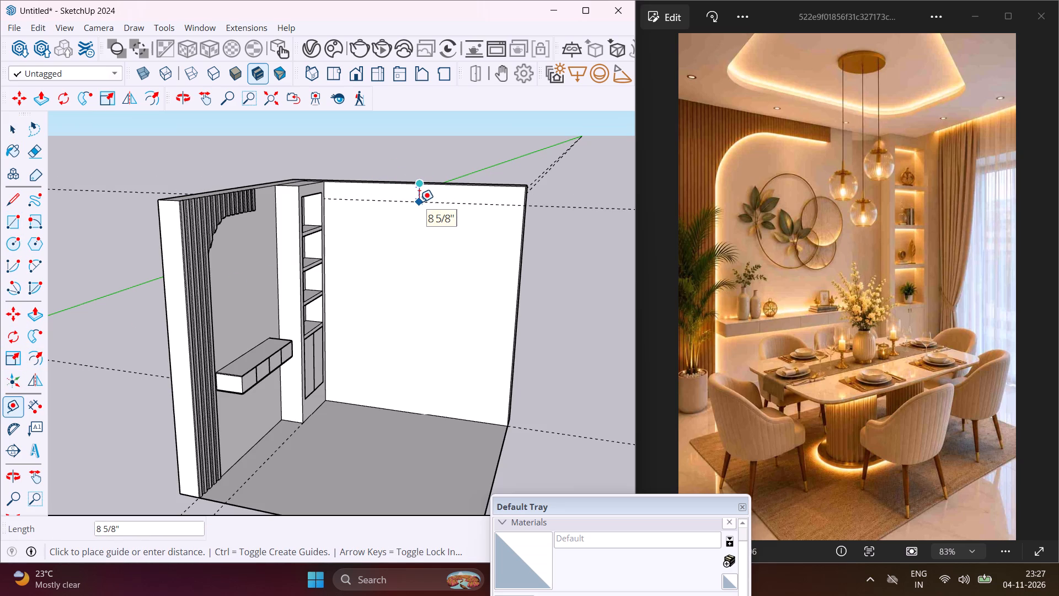
text(2')
key(Return)
key(Escape)
key(space)
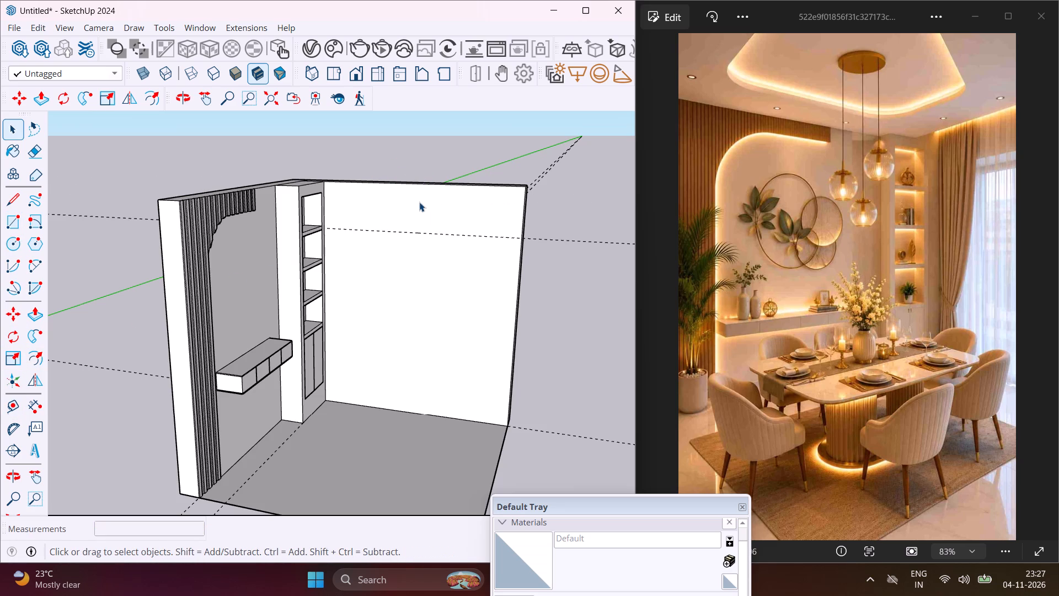
Draw a rectangle on the blank wall from the guide near the display column to the floor at the wall's outer end.
click(13, 229)
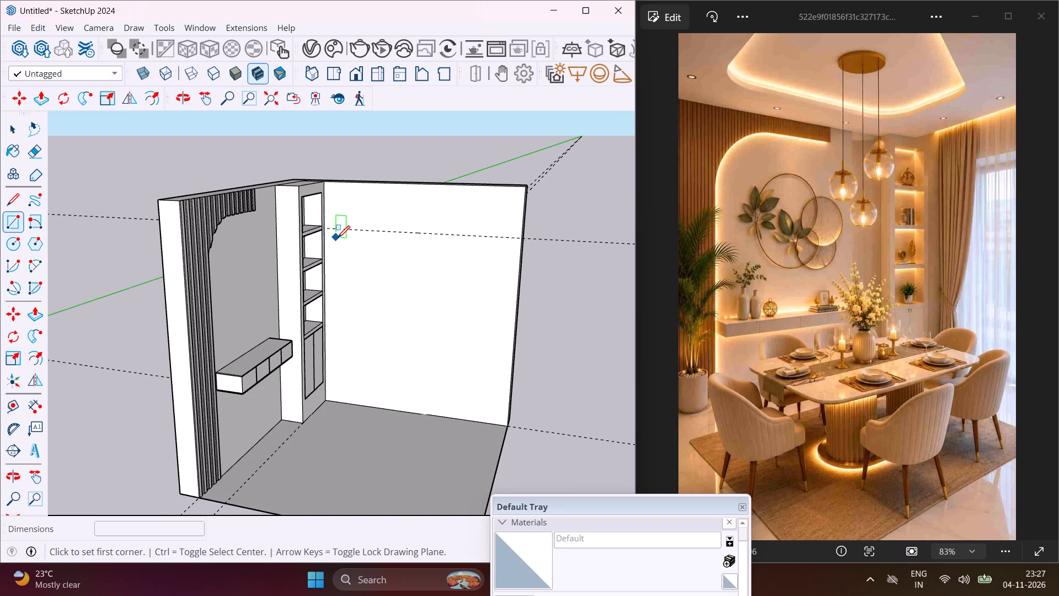
scroll(338, 238, up, 5)
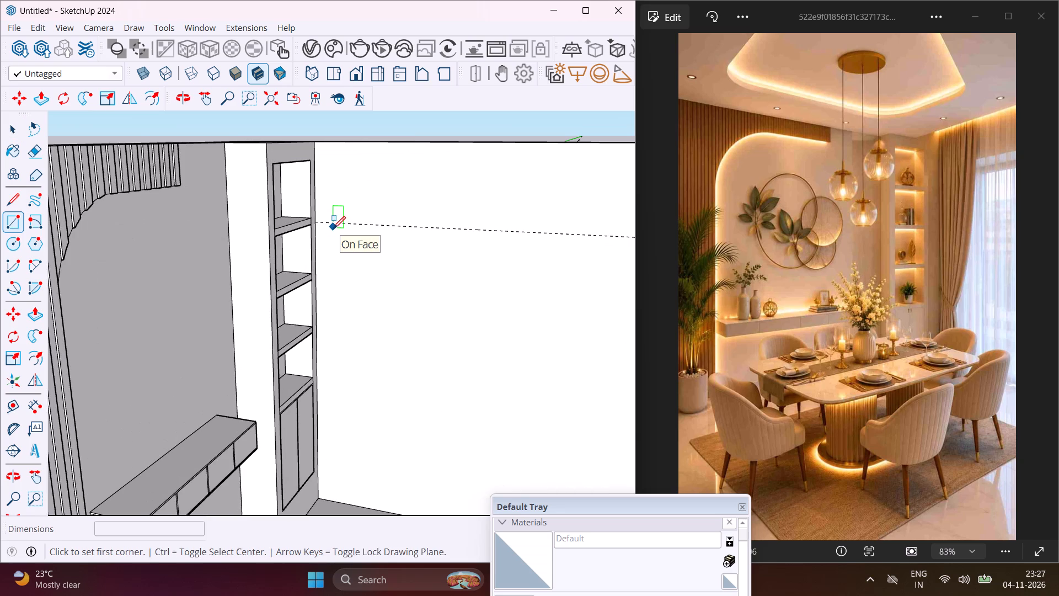
click(333, 225)
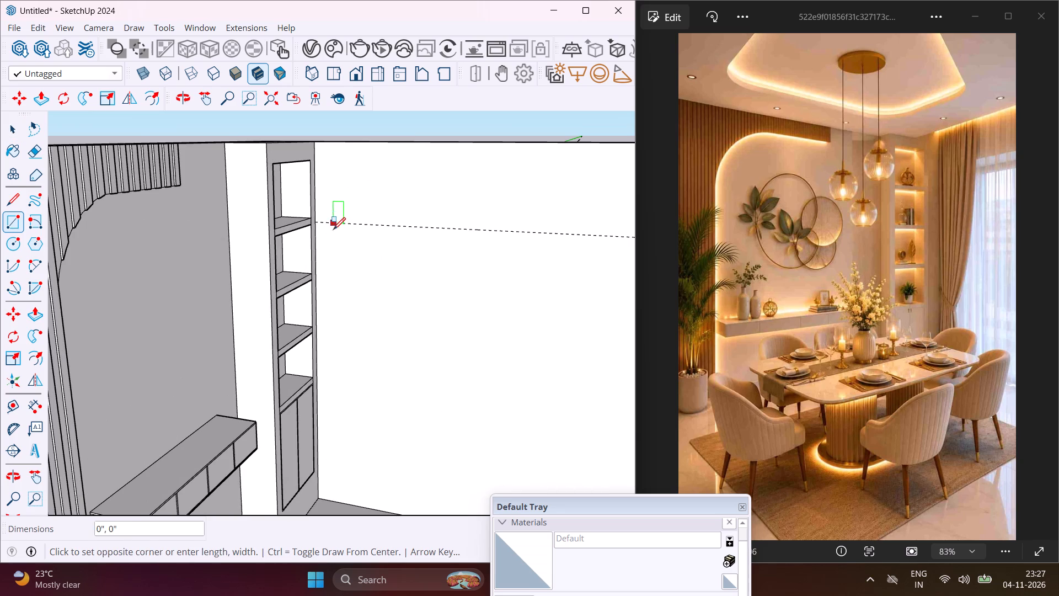
scroll(336, 256, down, 7)
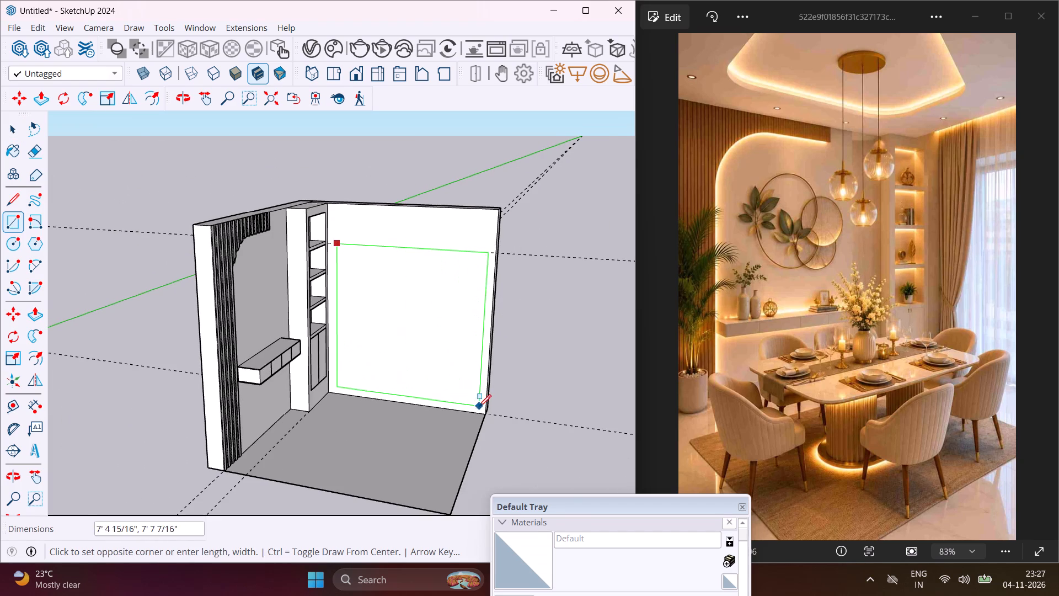
click(483, 414)
key(Escape)
key(space)
Push/Pull the rectangle 9" through the wall to cut a large opening beneath the remaining top beam.
middle_drag(471, 383, 352, 419)
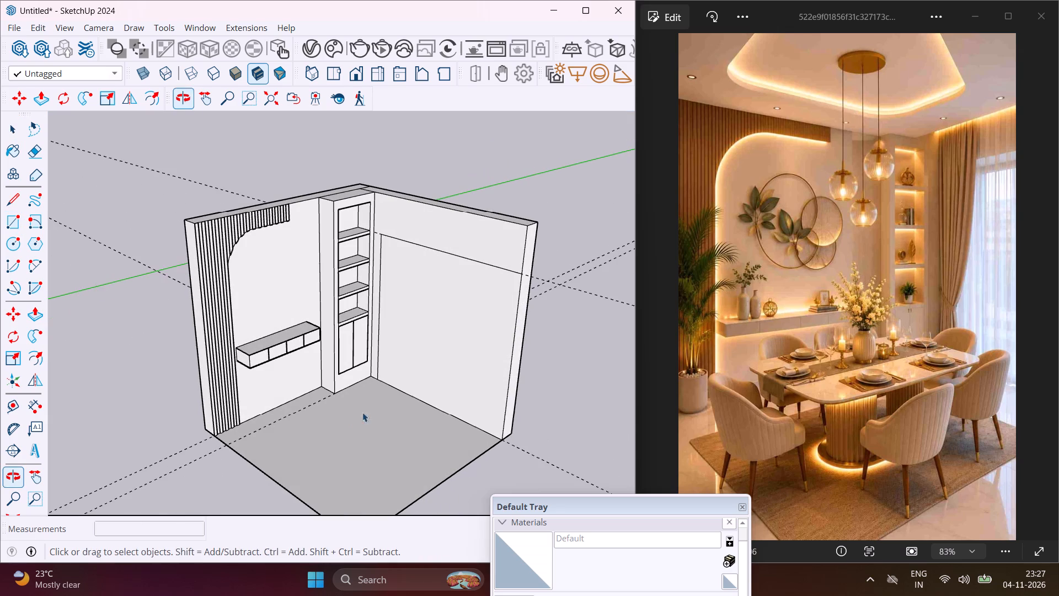
click(463, 355)
key(p)
click(463, 355)
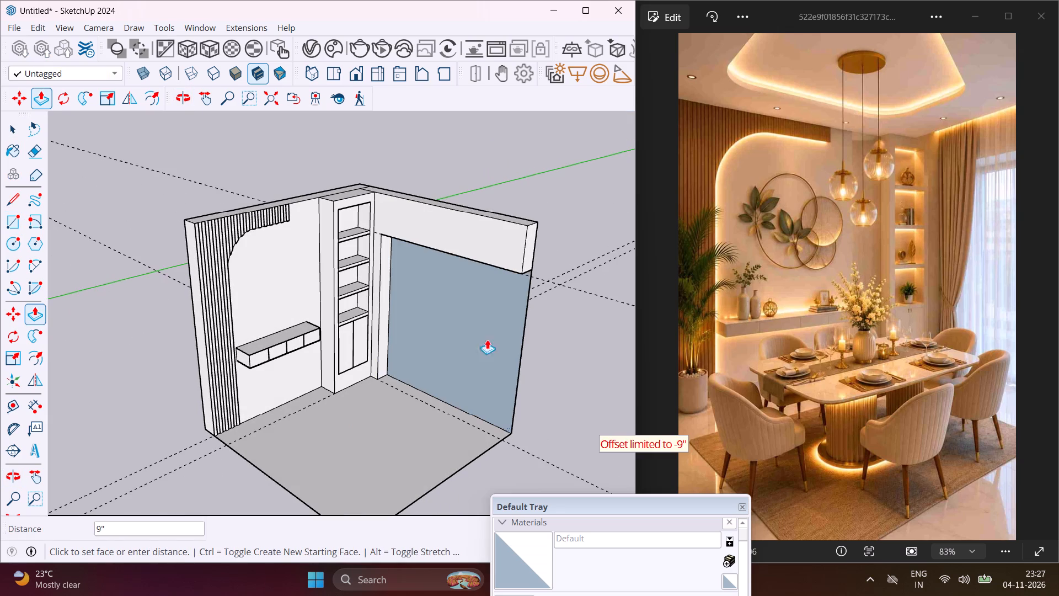
click(517, 343)
key(Escape)
key(space)
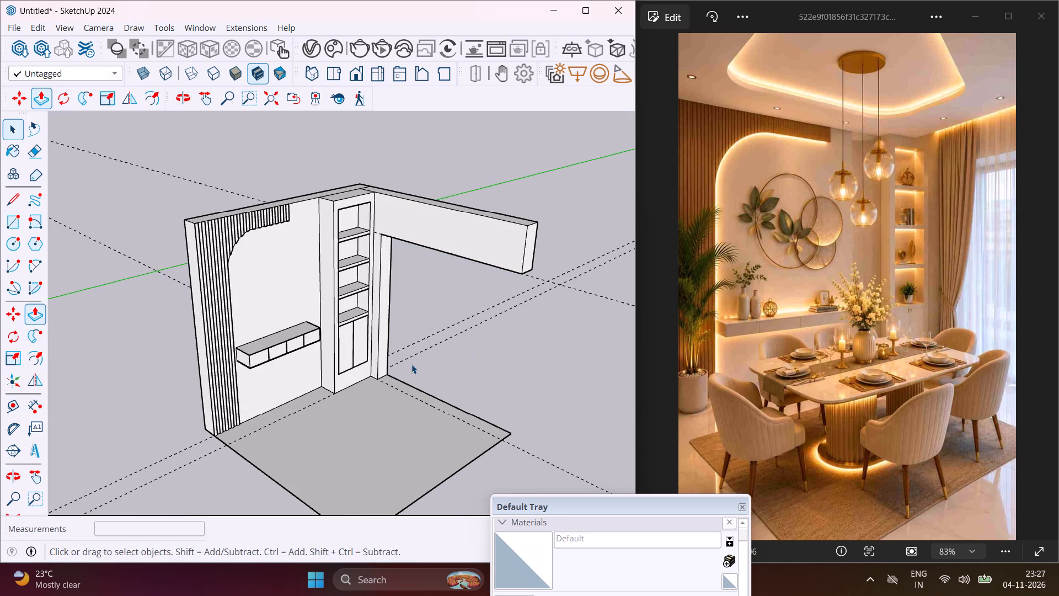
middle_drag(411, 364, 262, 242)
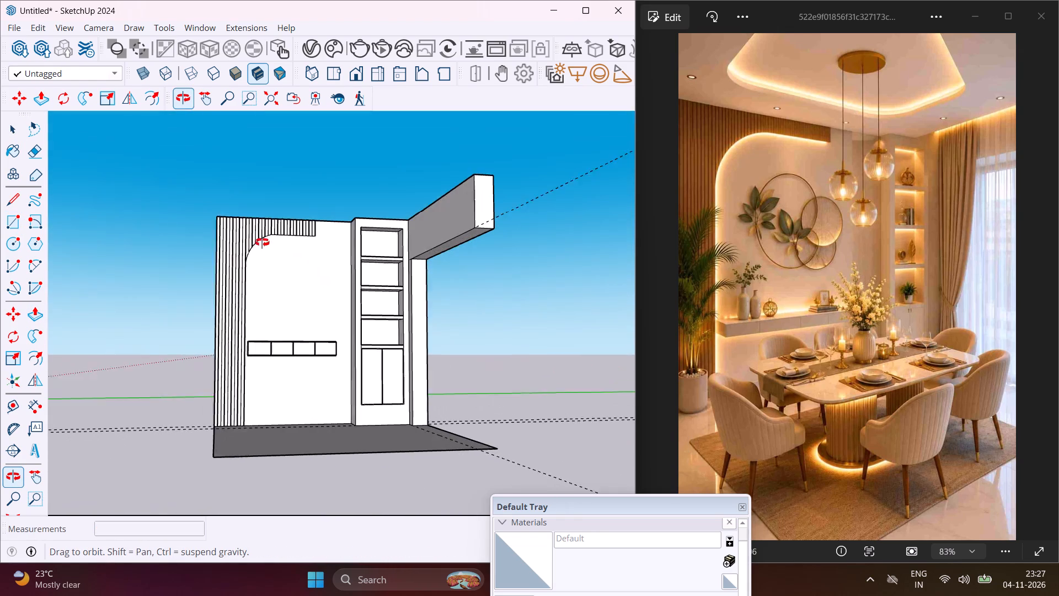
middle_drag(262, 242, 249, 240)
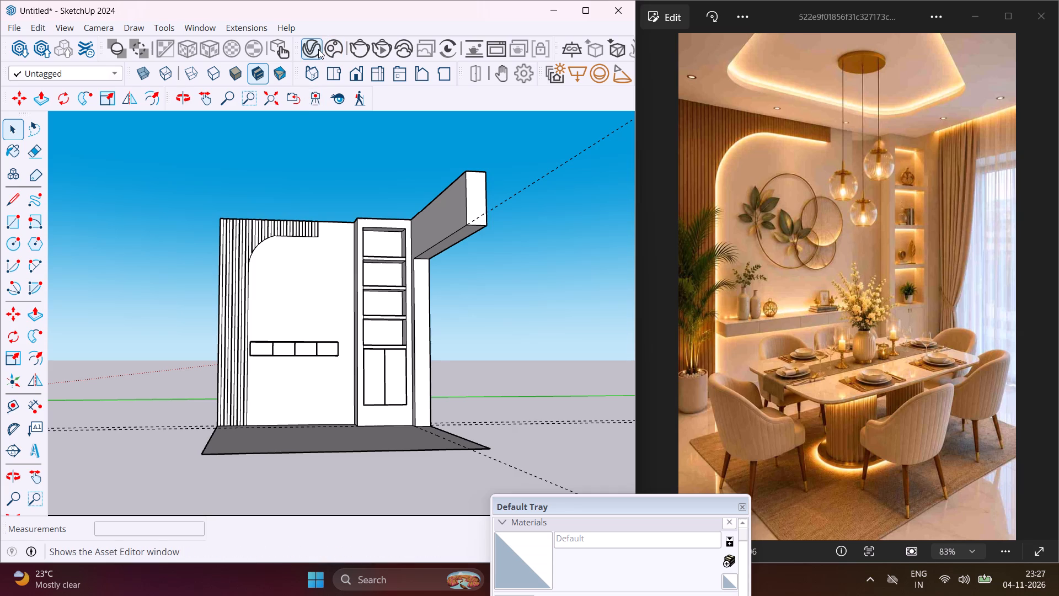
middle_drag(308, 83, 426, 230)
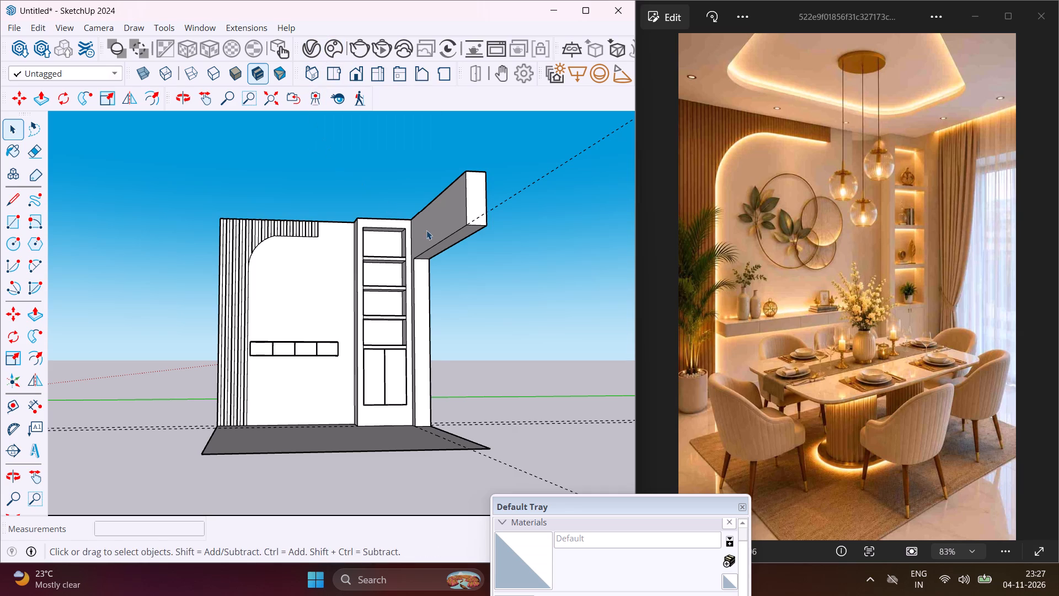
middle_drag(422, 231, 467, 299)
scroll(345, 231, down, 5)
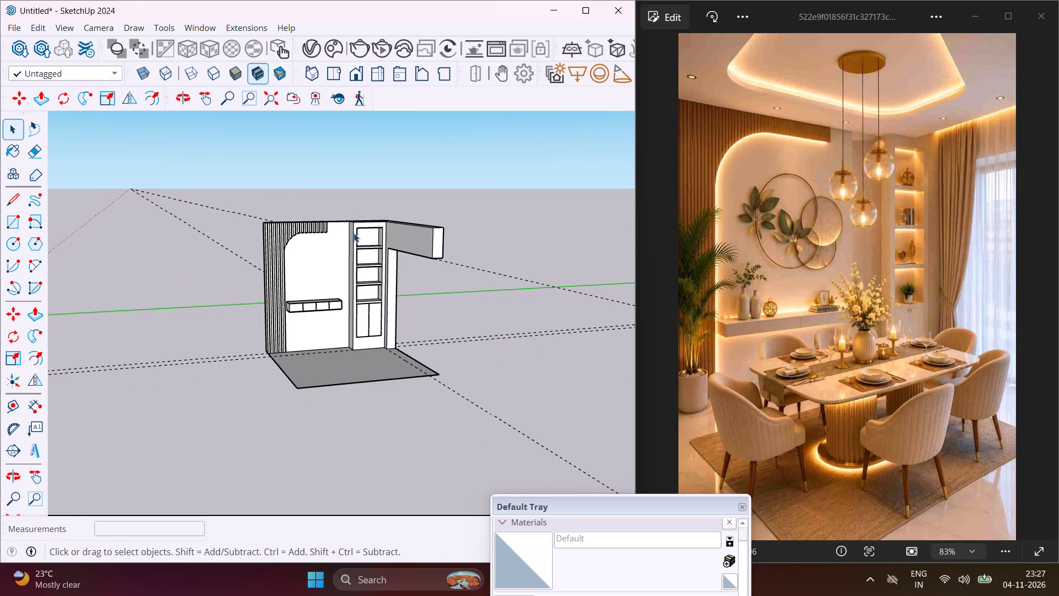
Undo the last cut through the blank wall so only the opening's outline is left on it.
key(ctrl+z)
Copy the outline's outer vertical edge about 3 3/4" inward along the wall to leave a narrow pier.
middle_drag(388, 264, 459, 311)
scroll(445, 273, up, 4)
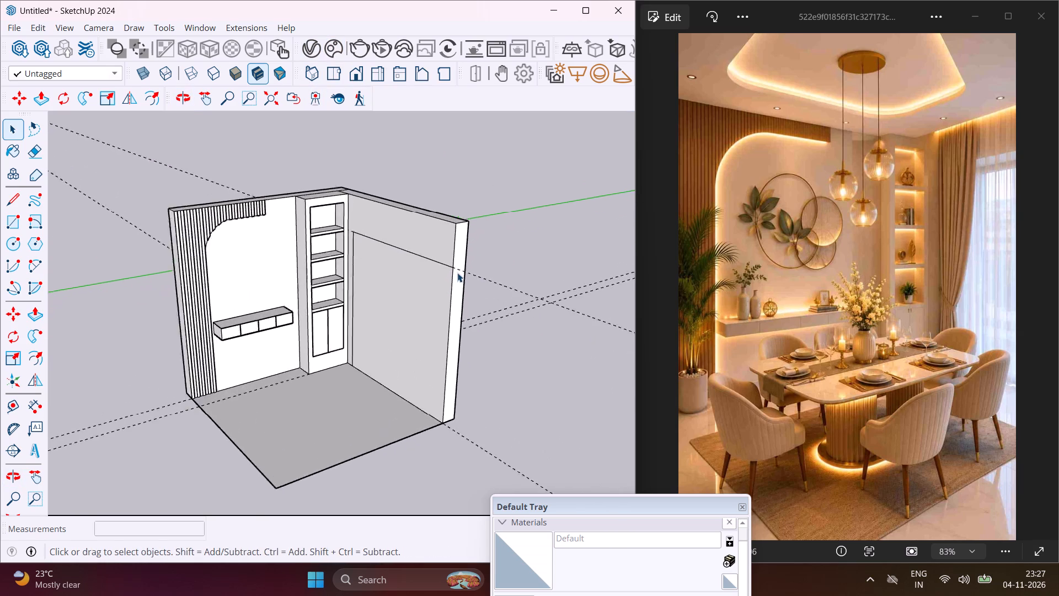
scroll(457, 273, up, 2)
click(452, 283)
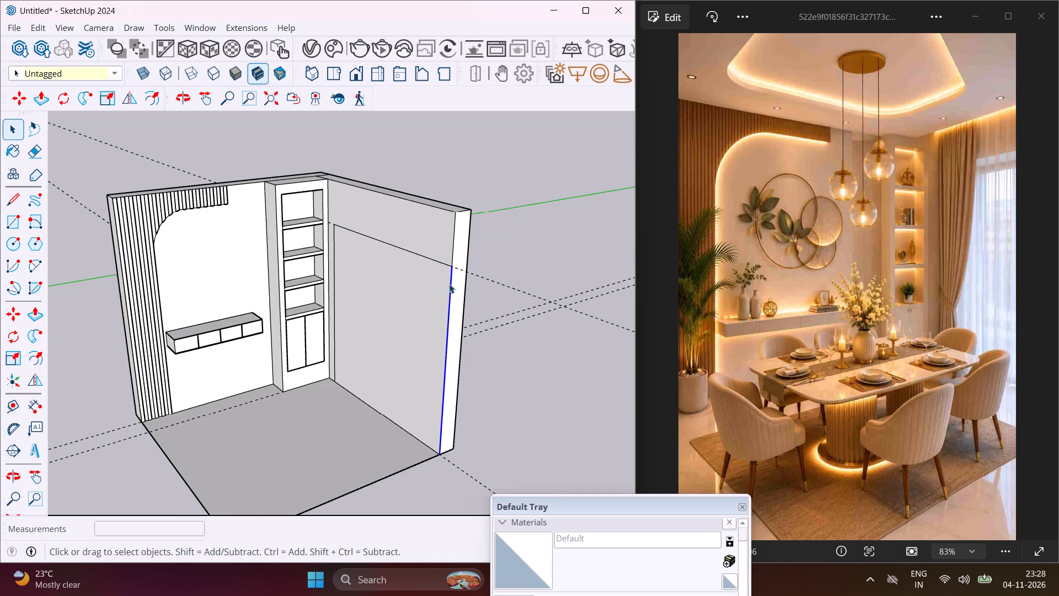
key(m)
scroll(456, 265, up, 5)
click(452, 265)
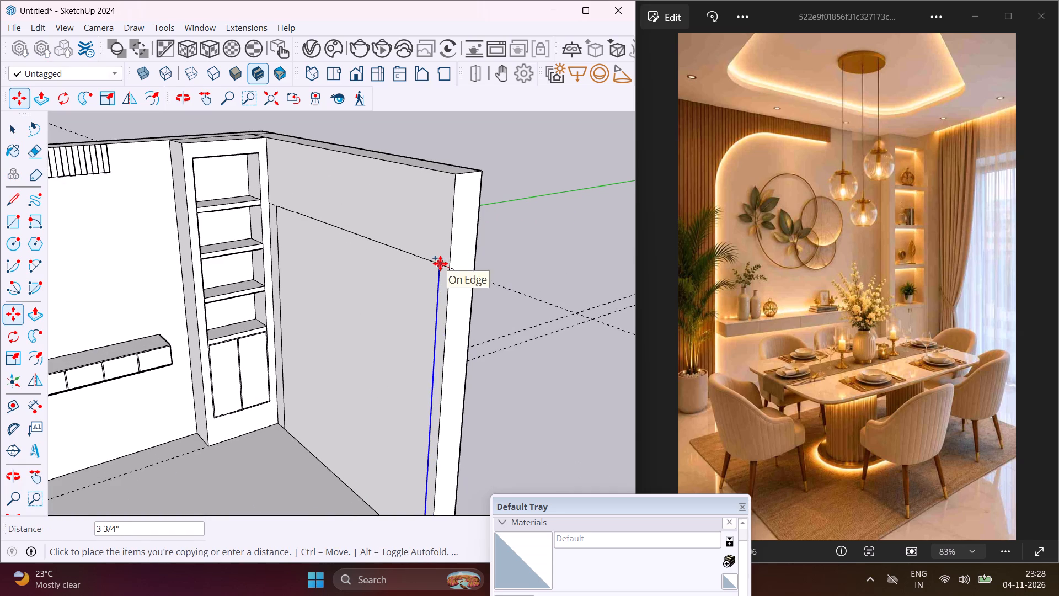
click(440, 263)
key(Escape)
key(space)
Push/Pull the reduced rectangle 9" through the wall to cut the opening between the pier and the display column.
click(409, 302)
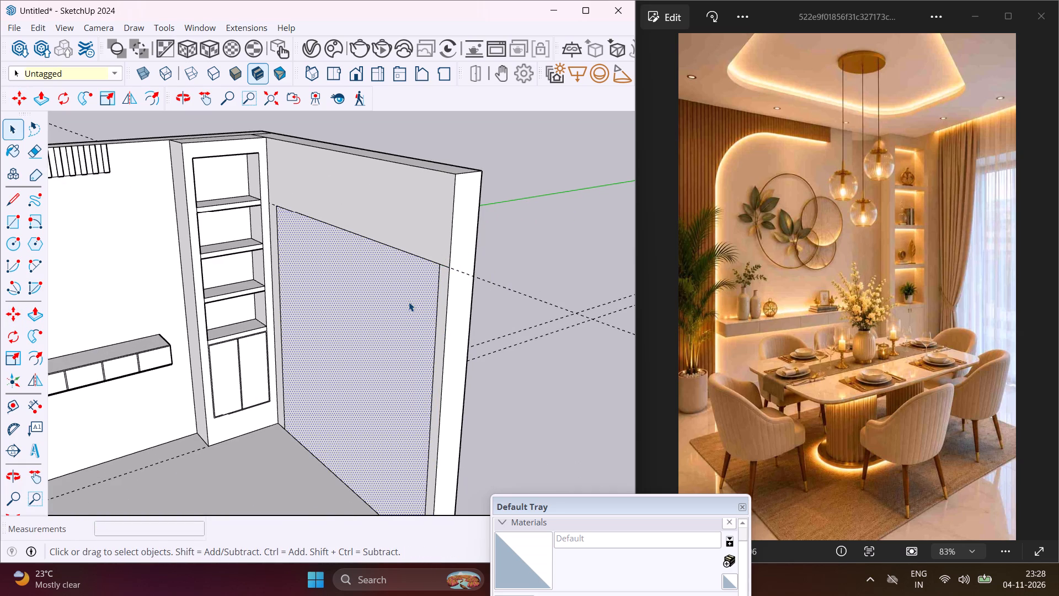
key(p)
click(409, 302)
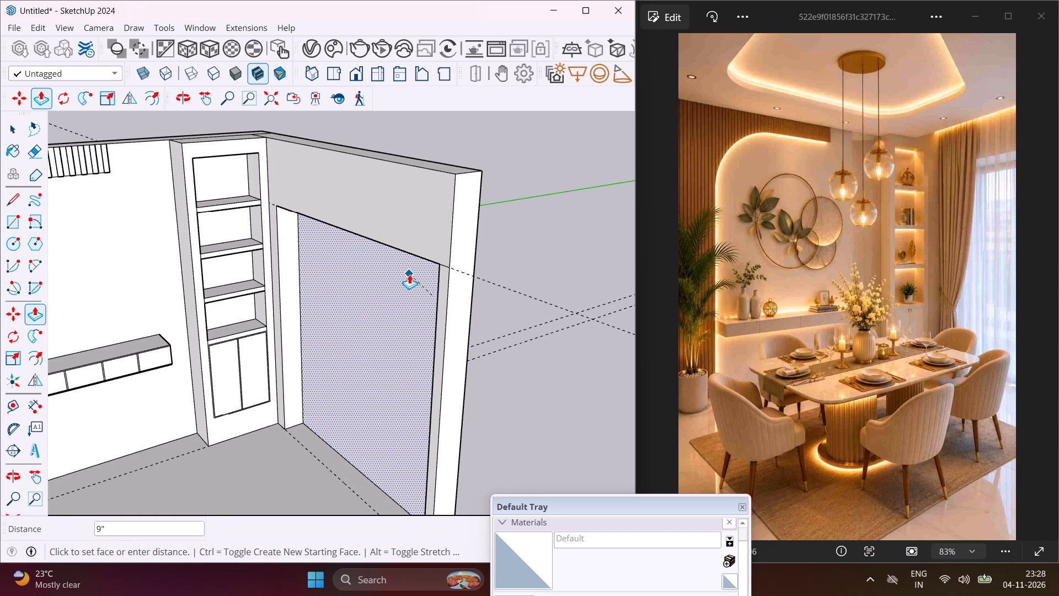
click(409, 274)
key(Escape)
key(space)
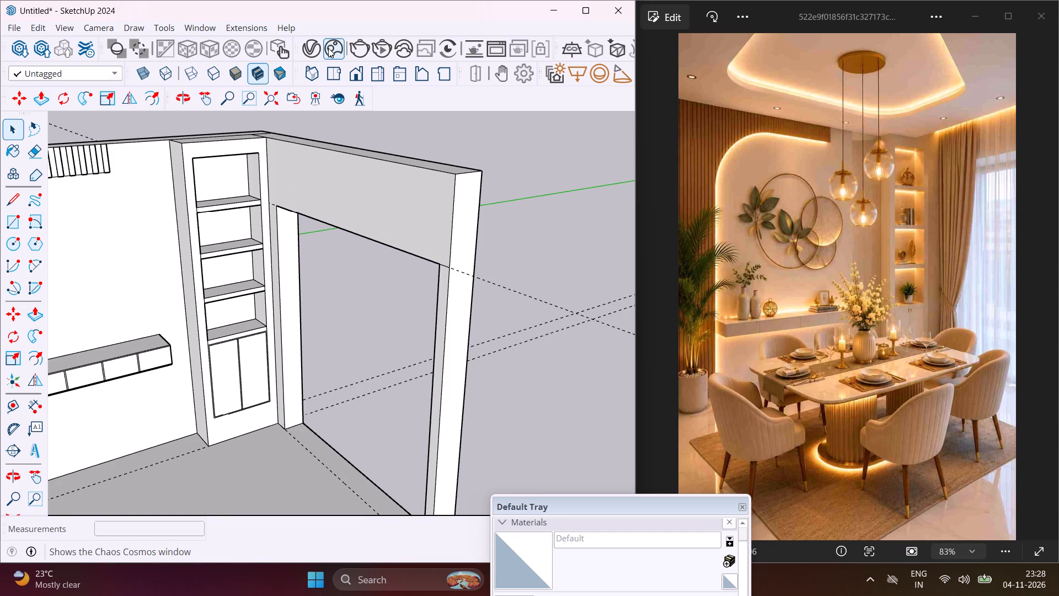
Open the Chaos Cosmos library and search its online assets for "window".
click(328, 48)
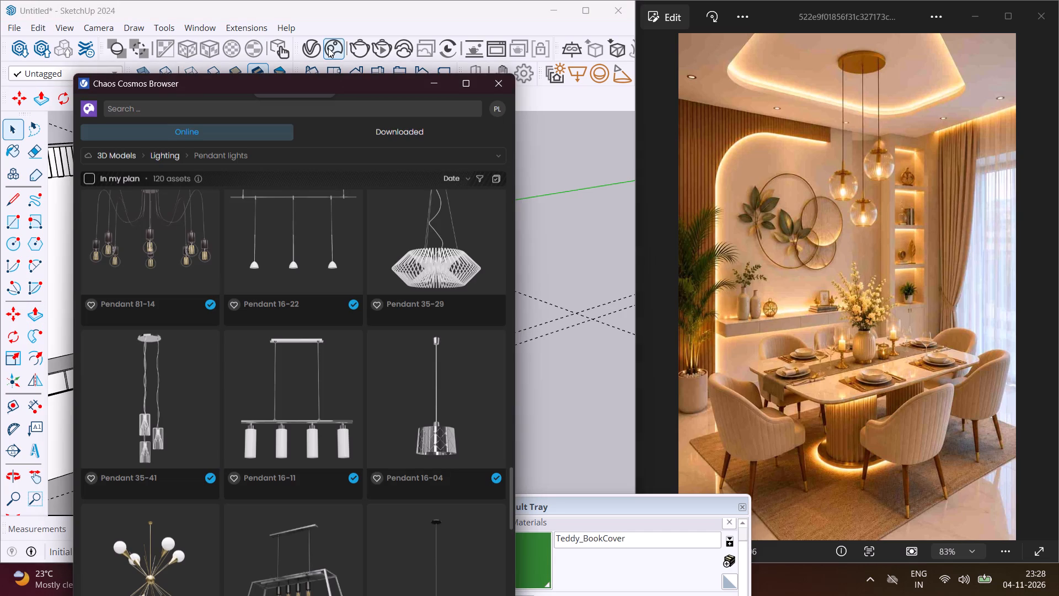
click(346, 150)
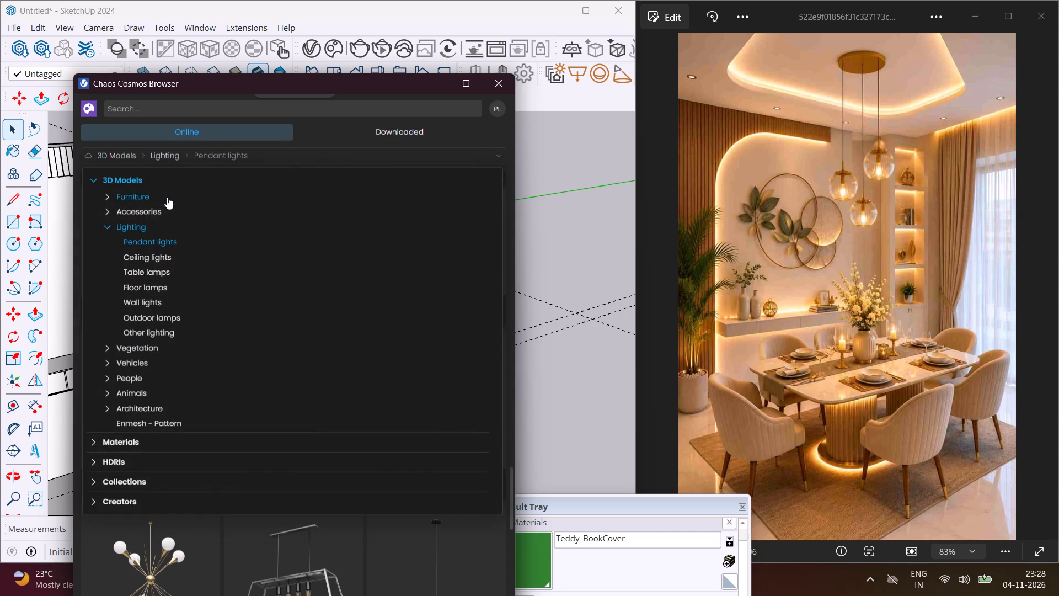
click(153, 196)
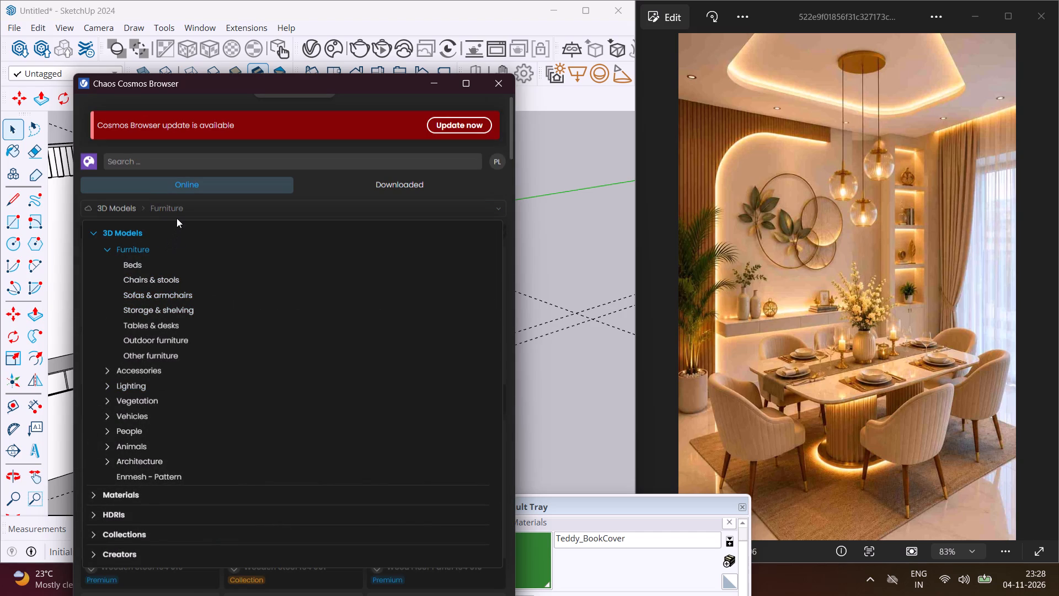
click(181, 161)
click(181, 161)
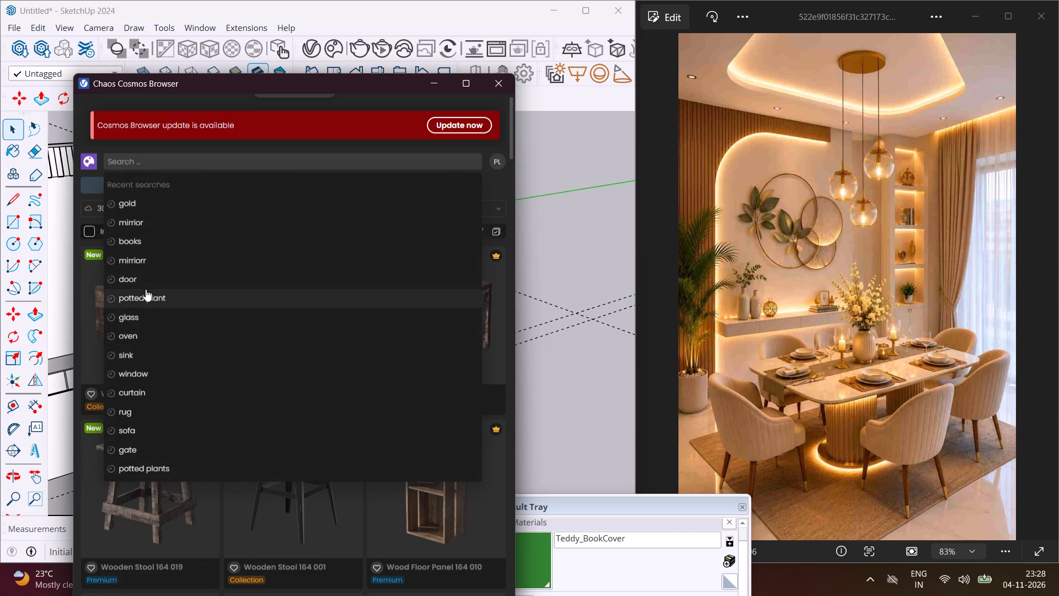
click(154, 371)
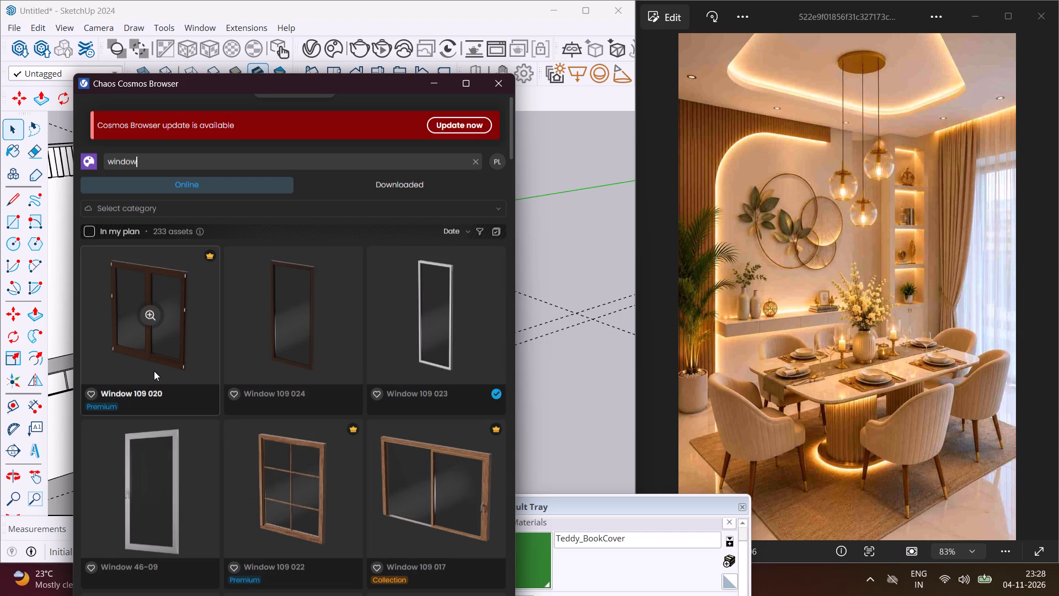
Look through the online window models for one that suits the large wall opening.
scroll(216, 429, down, 9)
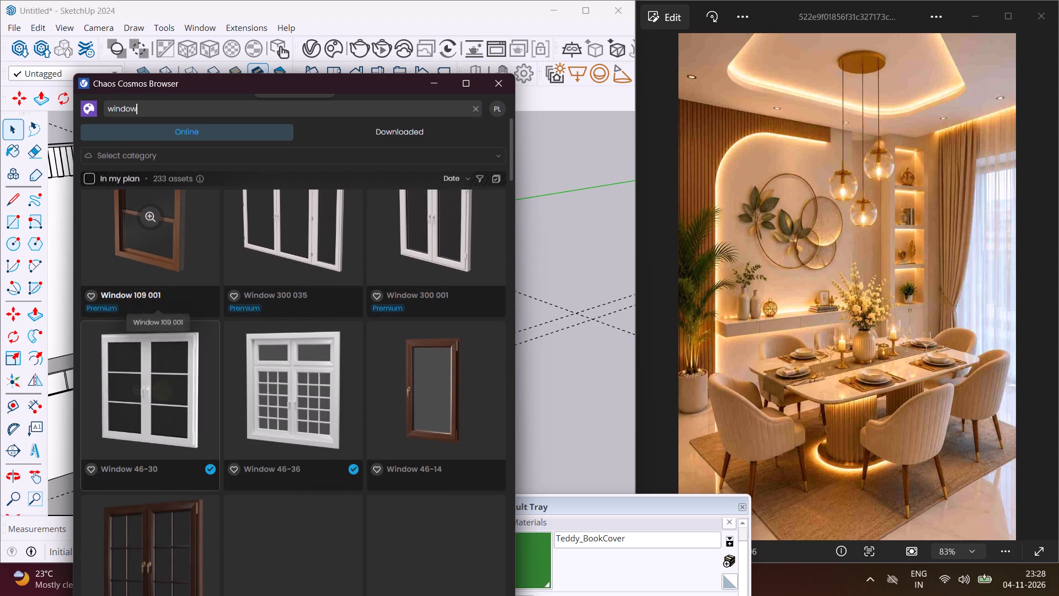
scroll(192, 392, down, 7)
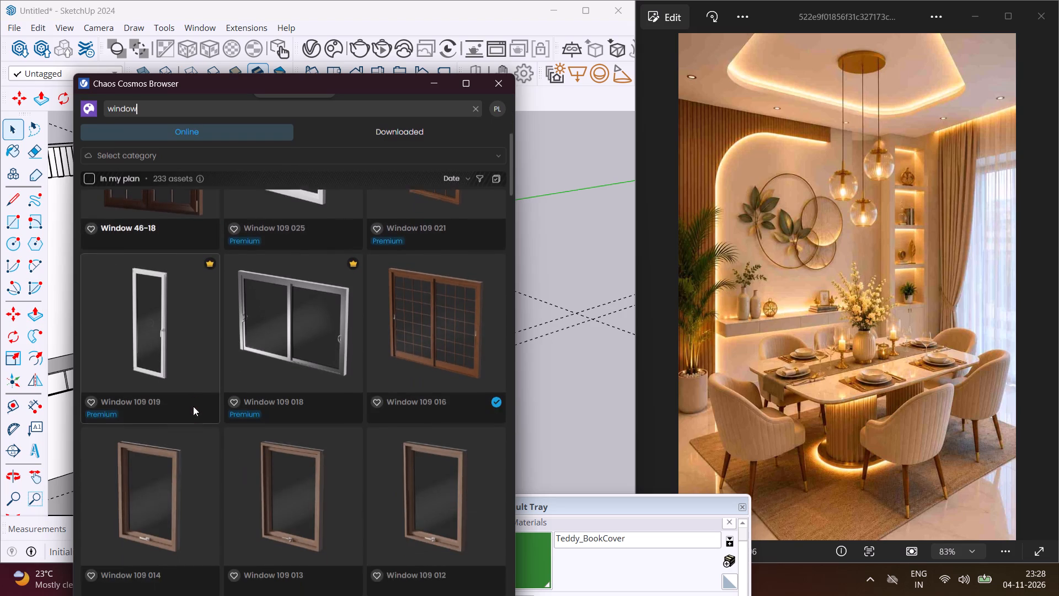
scroll(194, 407, down, 14)
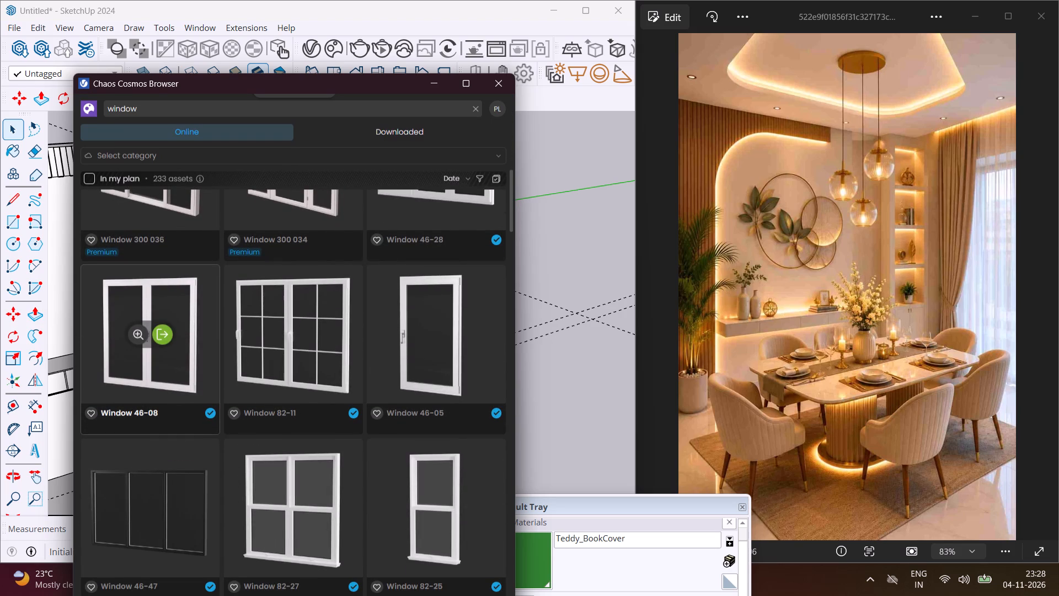
Browse the downloaded window models and import Window 46-12 into the model.
click(399, 127)
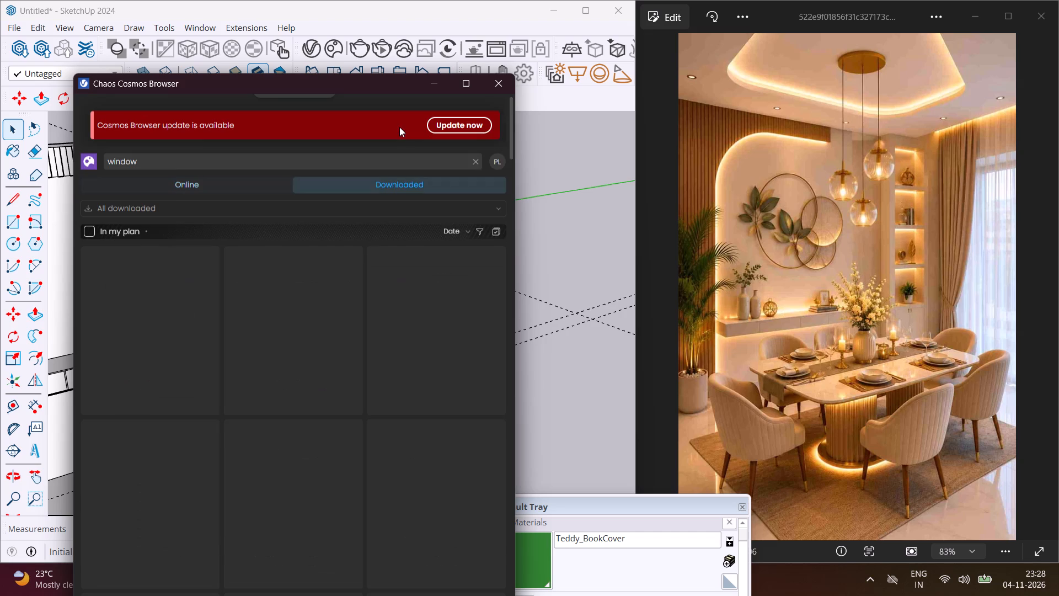
scroll(339, 295, down, 2)
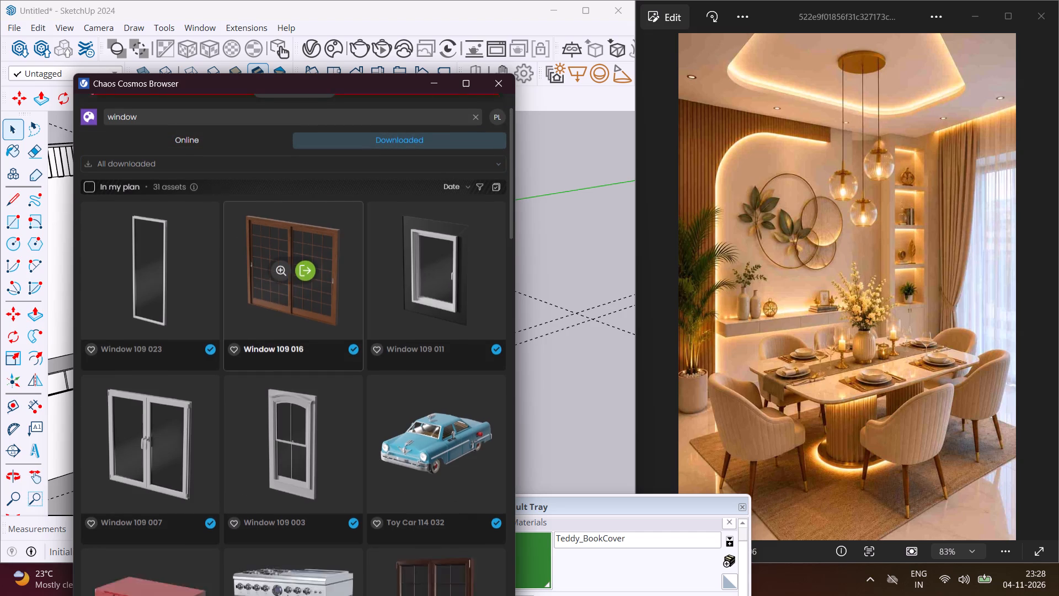
scroll(338, 306, down, 7)
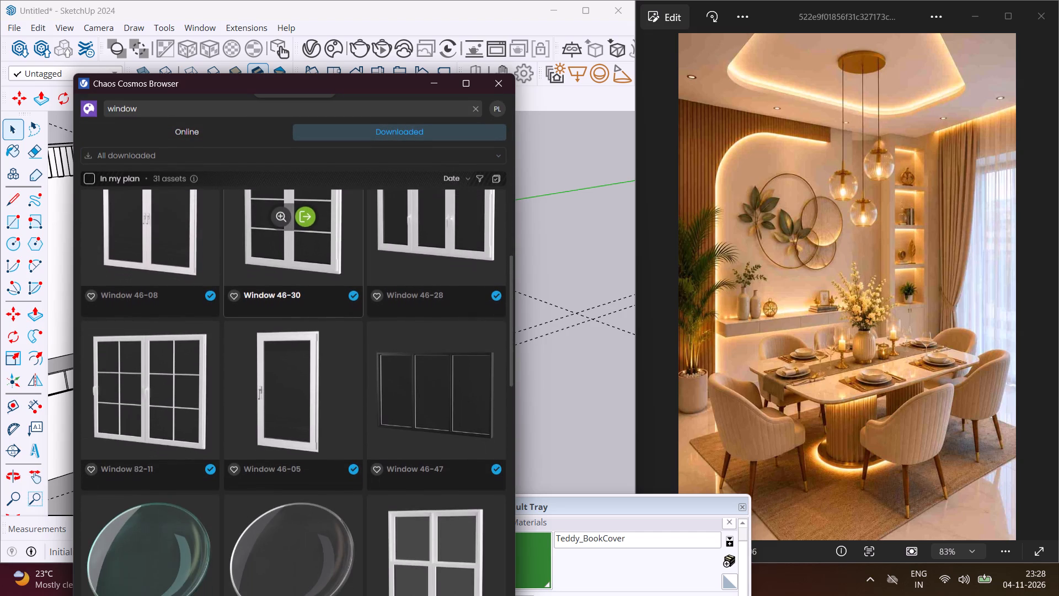
scroll(345, 310, down, 12)
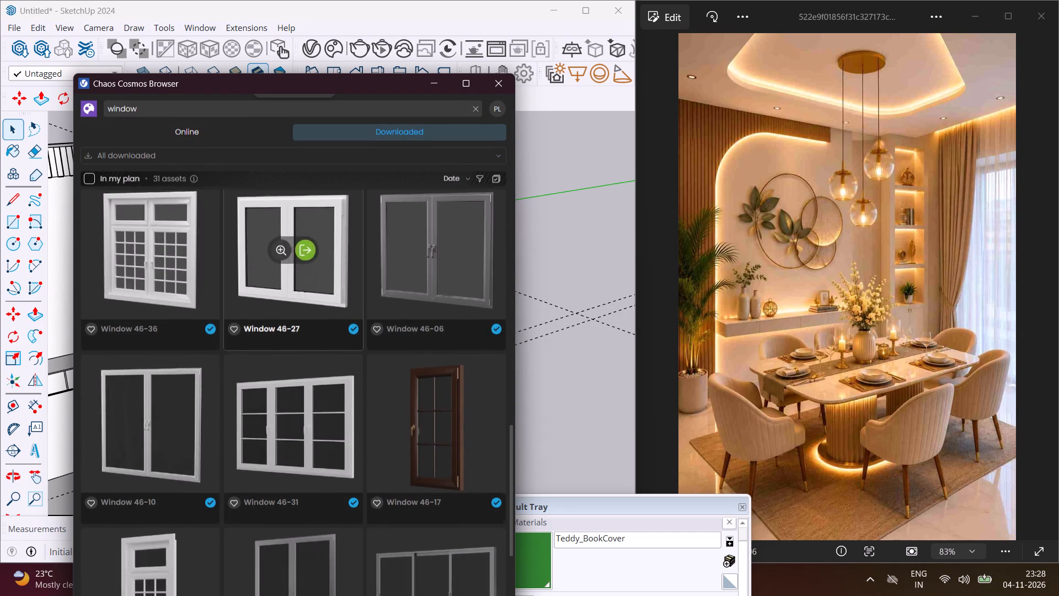
scroll(347, 313, down, 1)
click(308, 361)
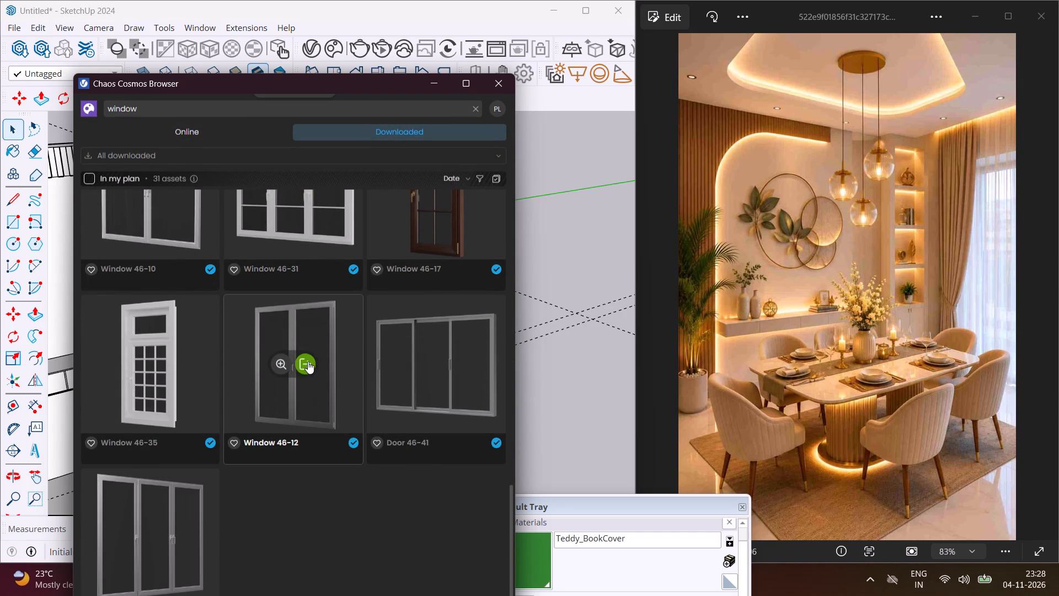
Place one copy of the two-panel window in the wall opening at floor level.
scroll(339, 377, down, 5)
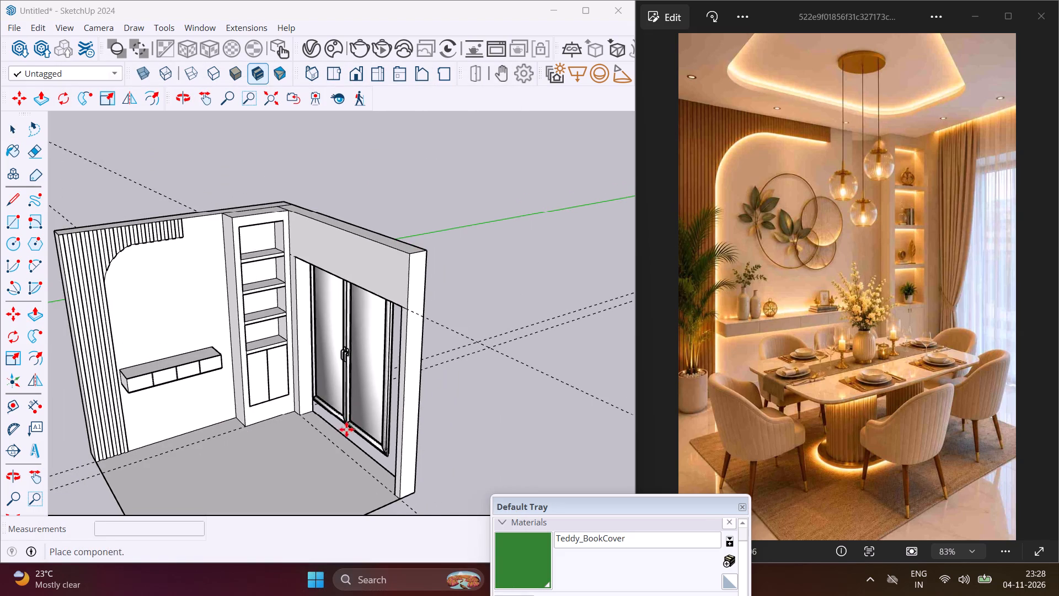
scroll(346, 438, up, 5)
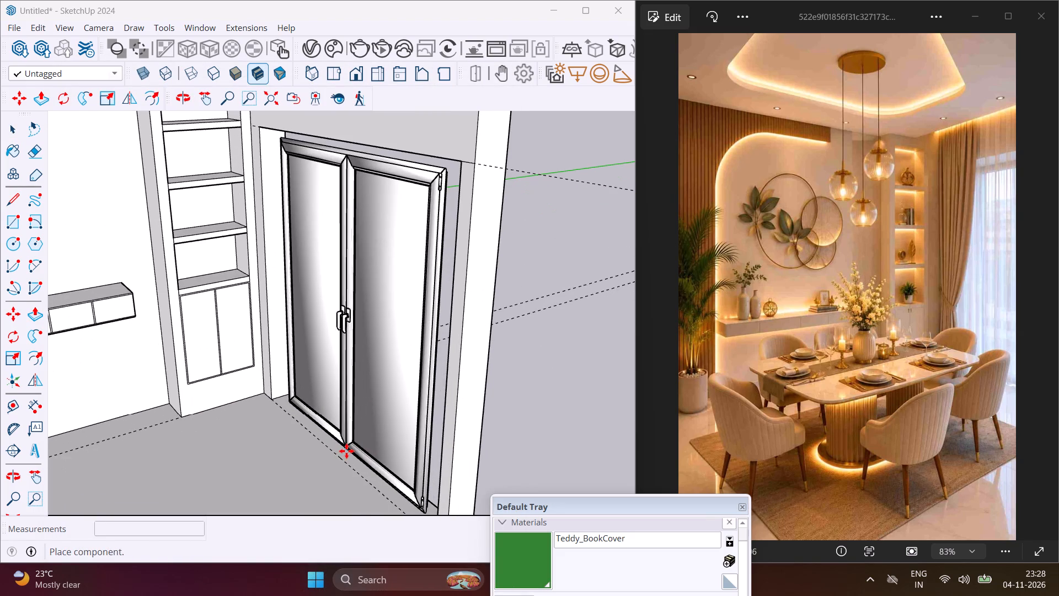
click(341, 444)
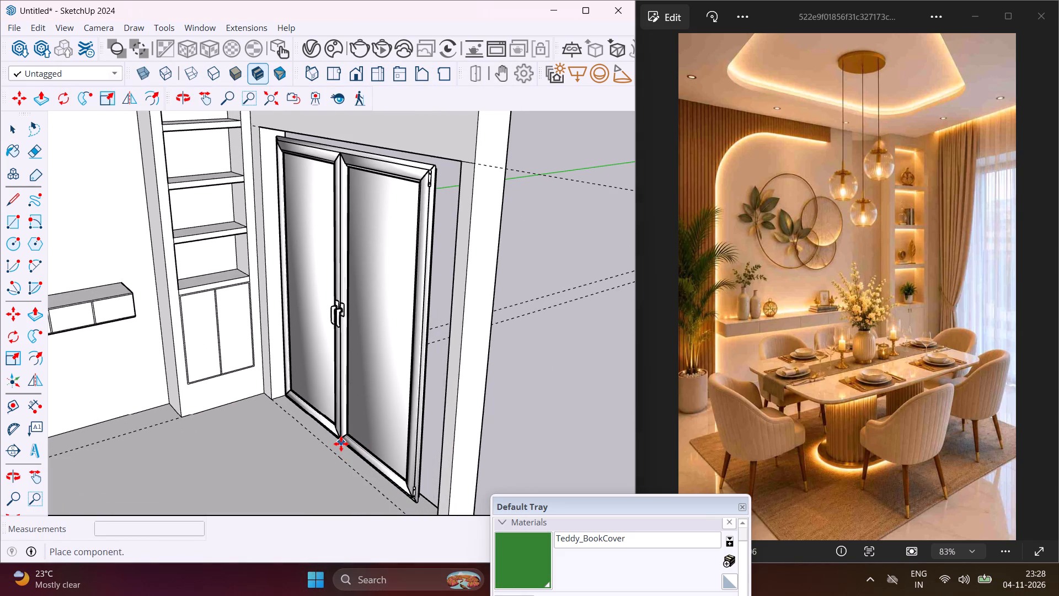
scroll(340, 443, up, 1)
middle_drag(340, 443, 408, 424)
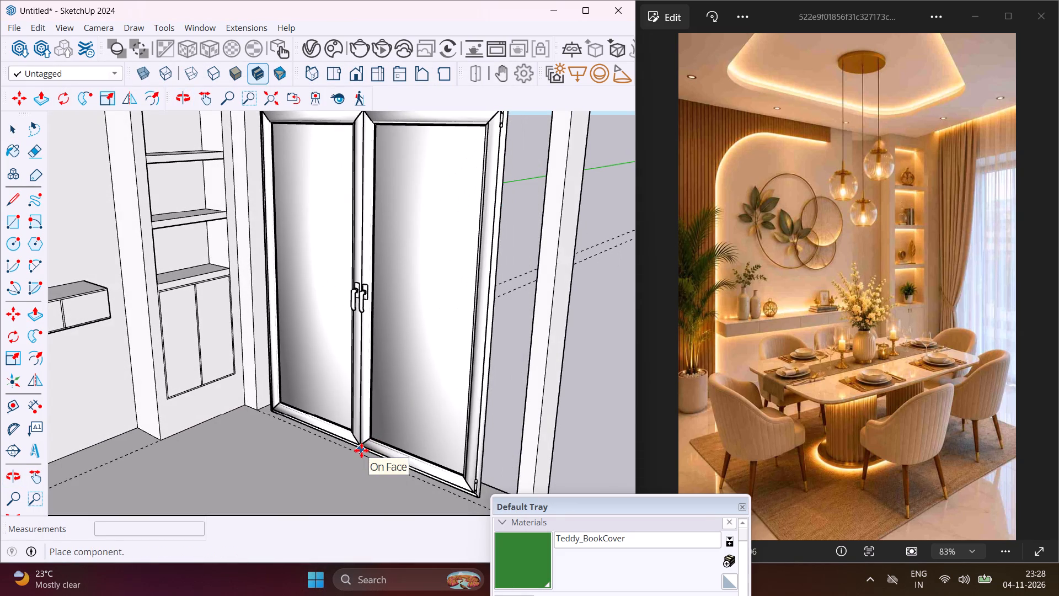
key(Escape)
Select the window and scale its width by about 1.19 toward the pier at the wall's outer end.
click(343, 408)
middle_drag(343, 408, 282, 396)
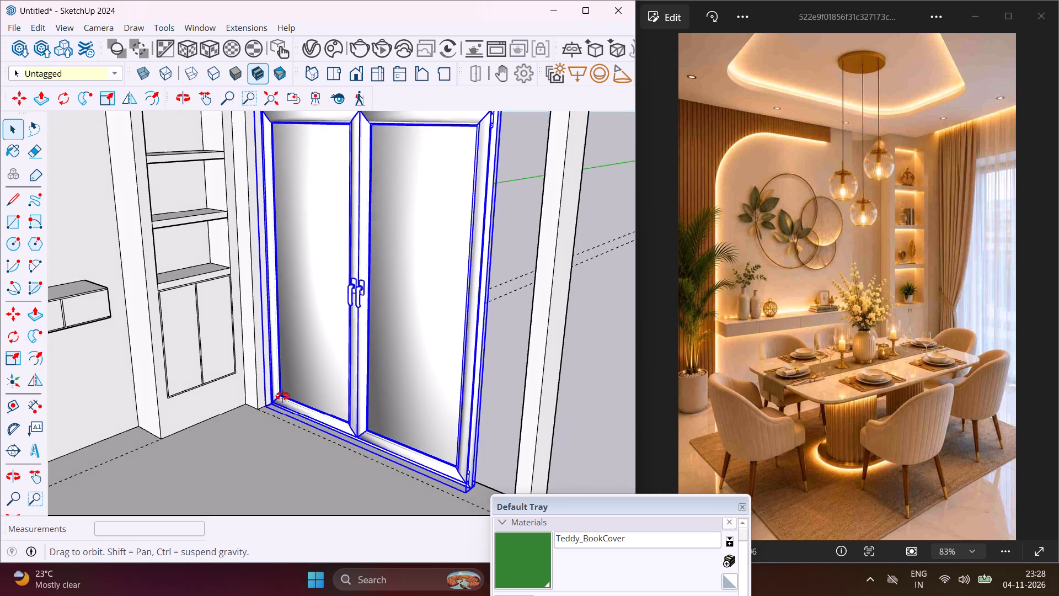
middle_drag(282, 396, 0, 389)
scroll(0, 391, down, 5)
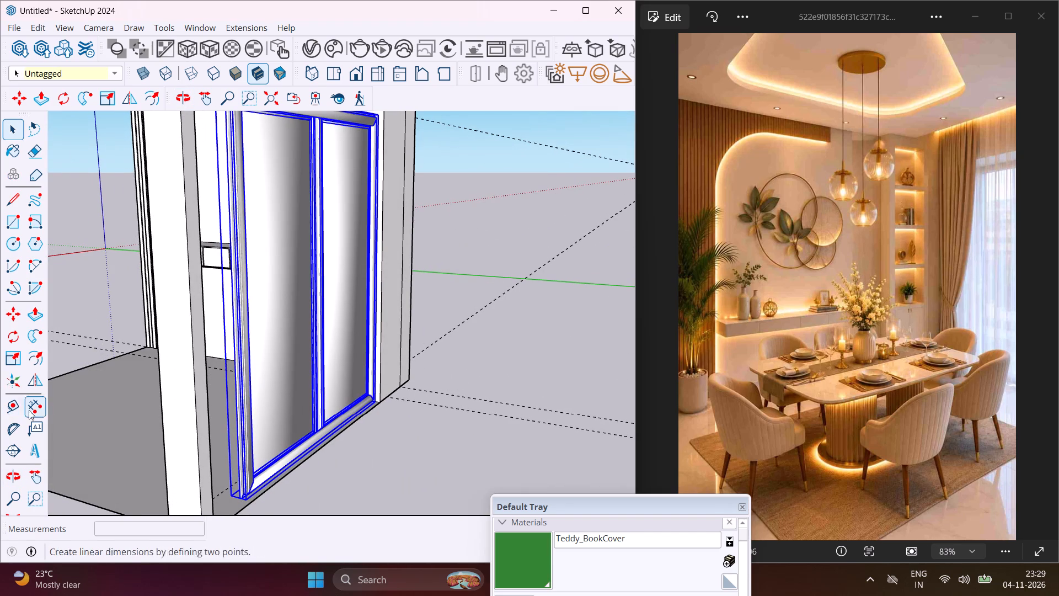
scroll(261, 305, down, 2)
scroll(261, 305, up, 1)
scroll(261, 305, down, 1)
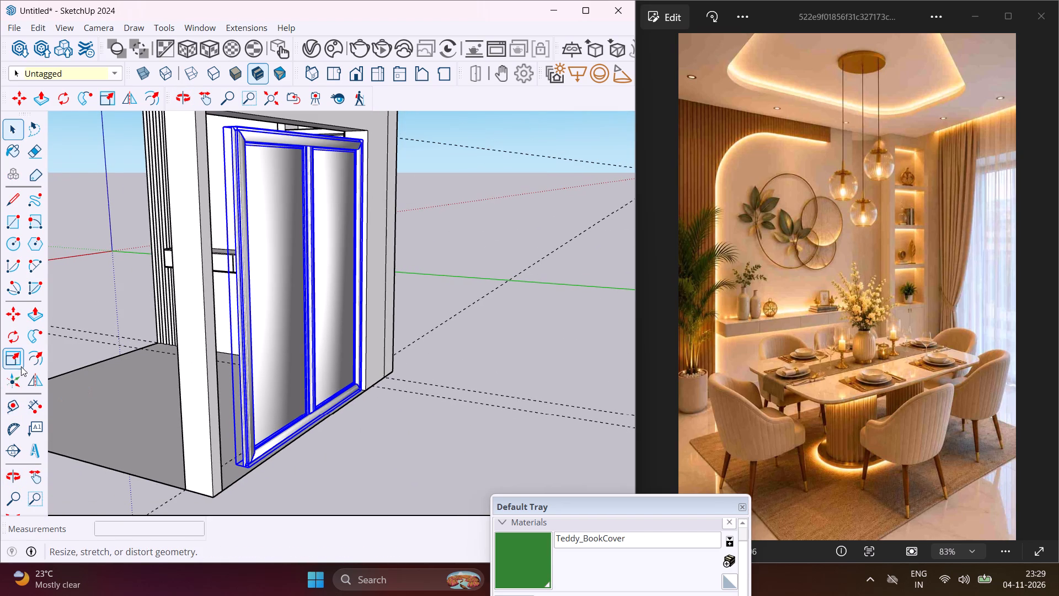
click(20, 363)
scroll(257, 284, up, 2)
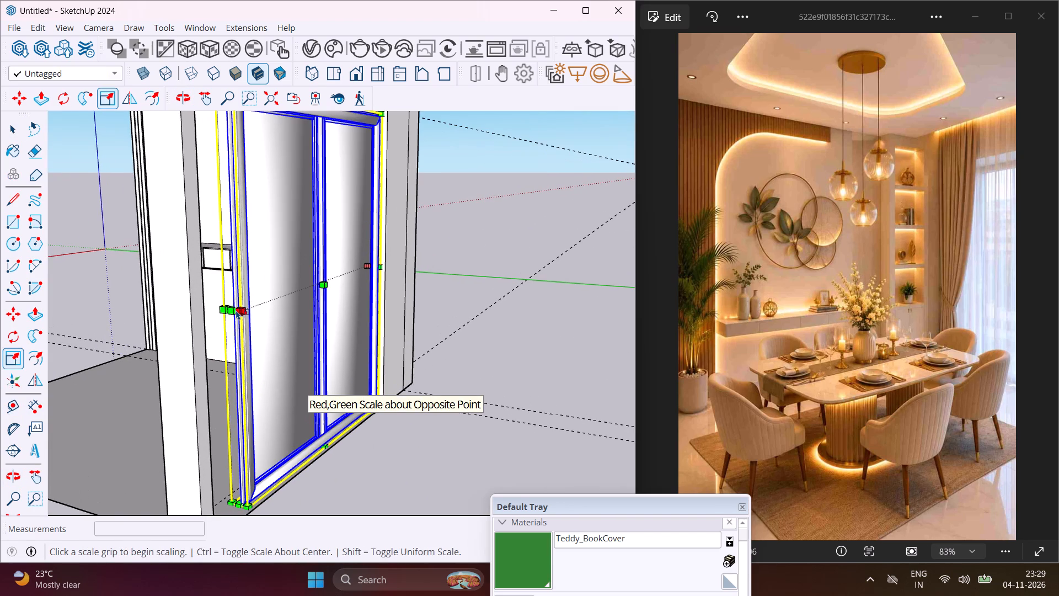
click(232, 307)
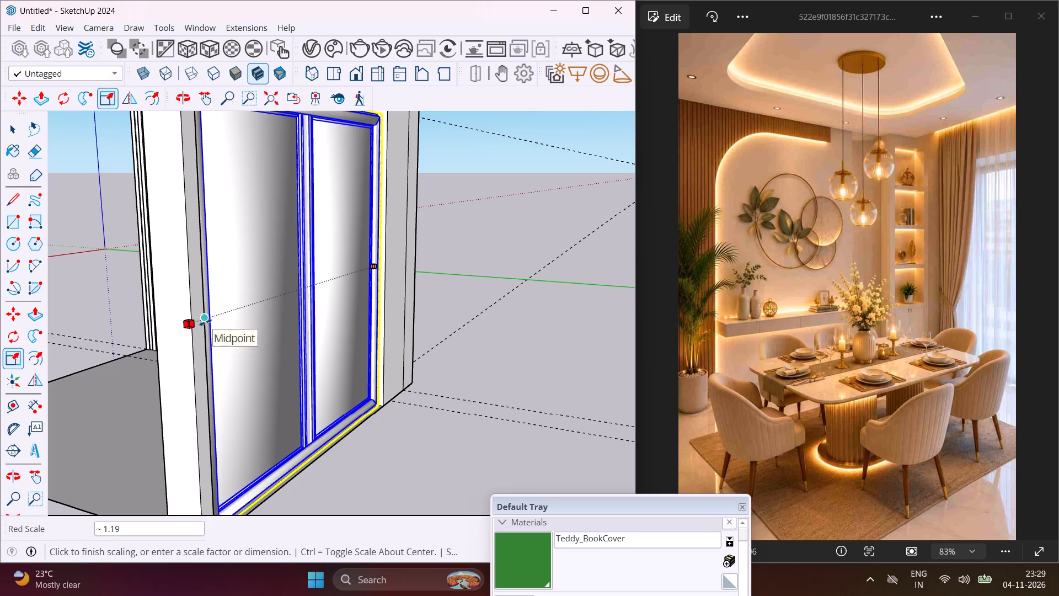
click(205, 322)
Stretch the window's opposite side slightly until it meets the opening's edge near the display column.
middle_drag(207, 300, 14, 350)
scroll(335, 285, up, 2)
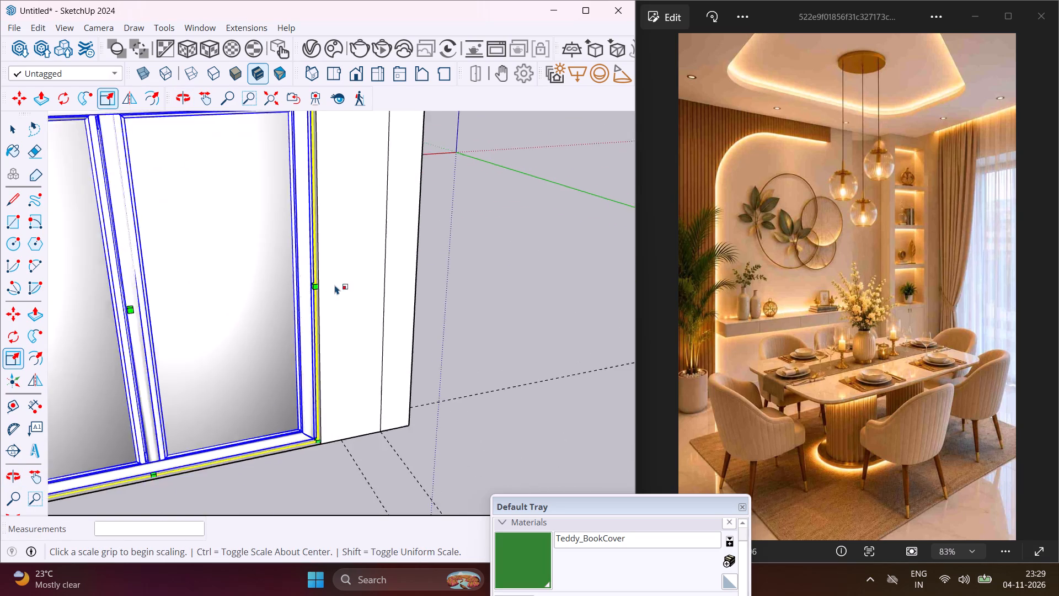
scroll(335, 285, up, 5)
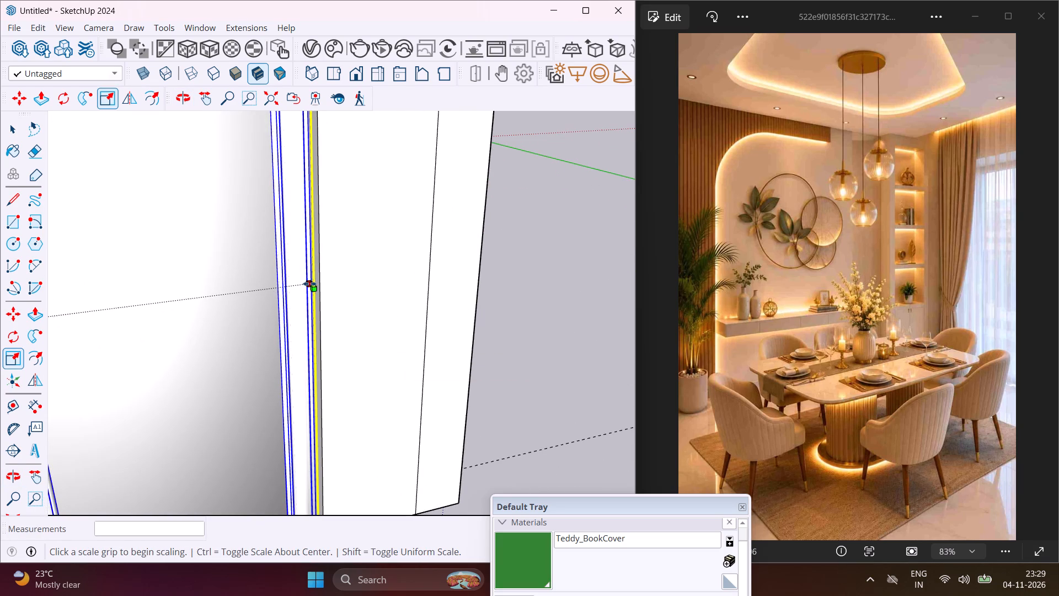
click(309, 283)
click(318, 281)
Scale the window's height upward until its frame meets the underside of the beam above the opening.
scroll(347, 252, down, 4)
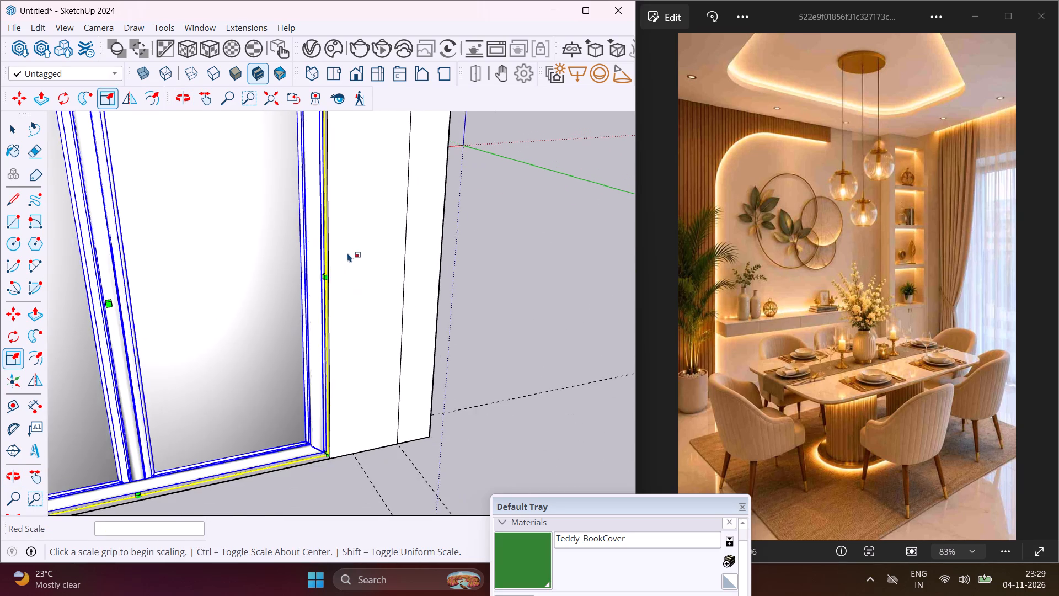
scroll(336, 251, down, 9)
middle_drag(180, 206, 237, 183)
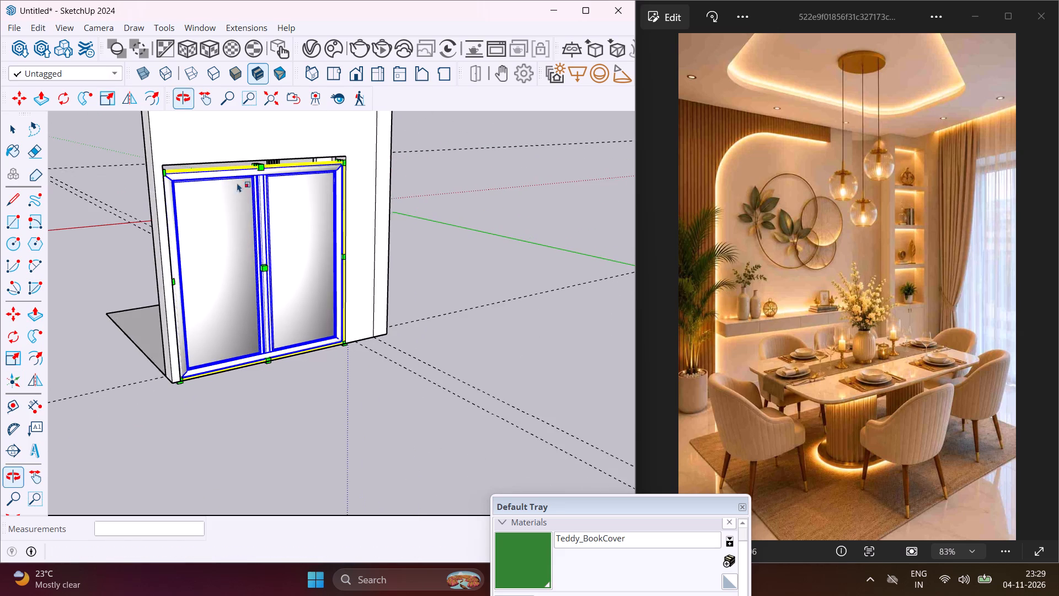
scroll(245, 176, up, 6)
click(266, 156)
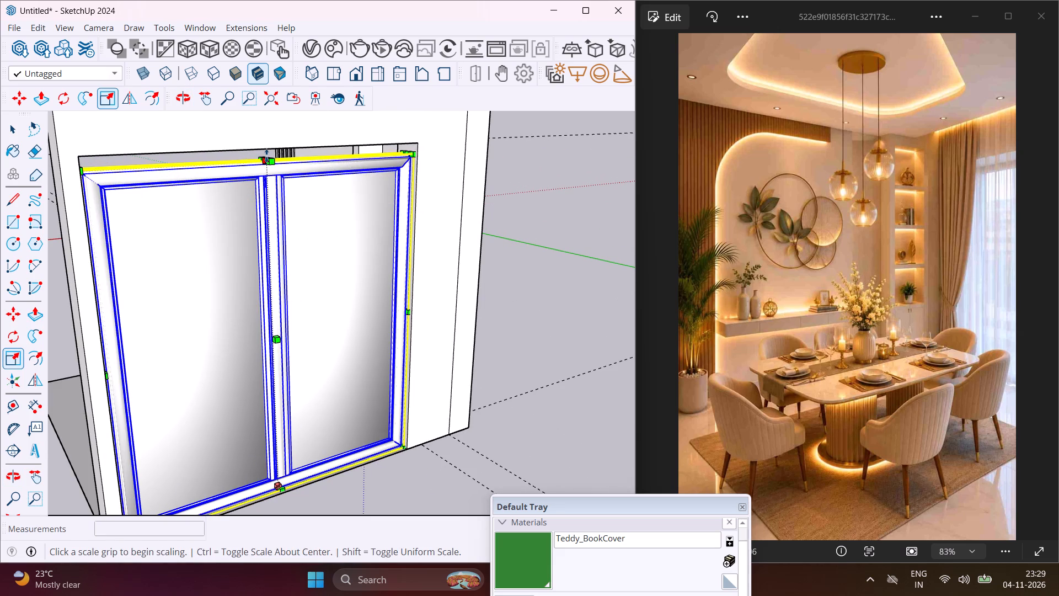
click(268, 148)
middle_drag(228, 230, 437, 222)
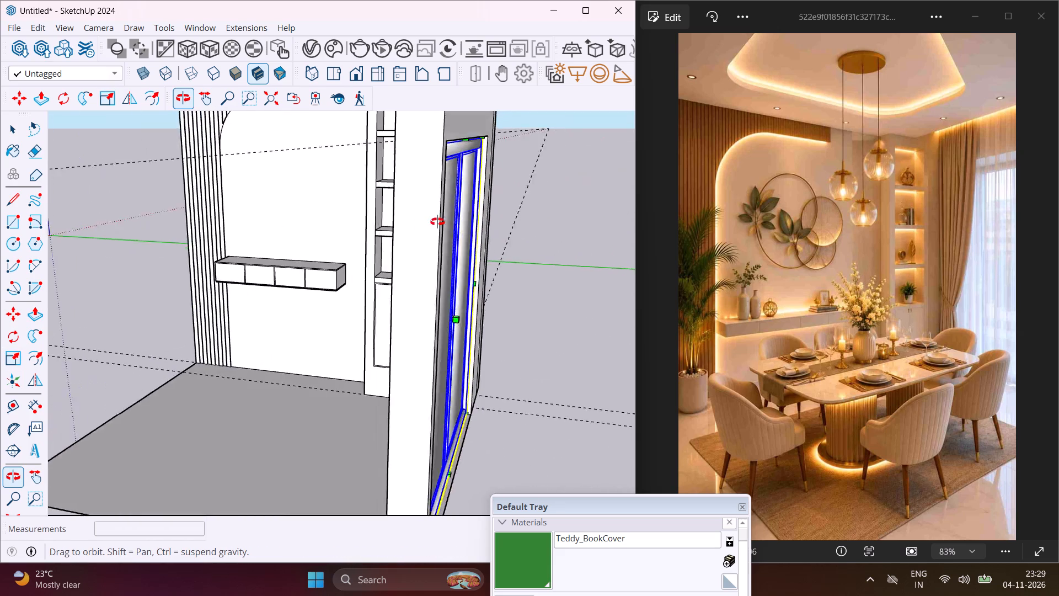
middle_drag(437, 222, 491, 222)
scroll(324, 240, down, 5)
key(Escape)
key(space)
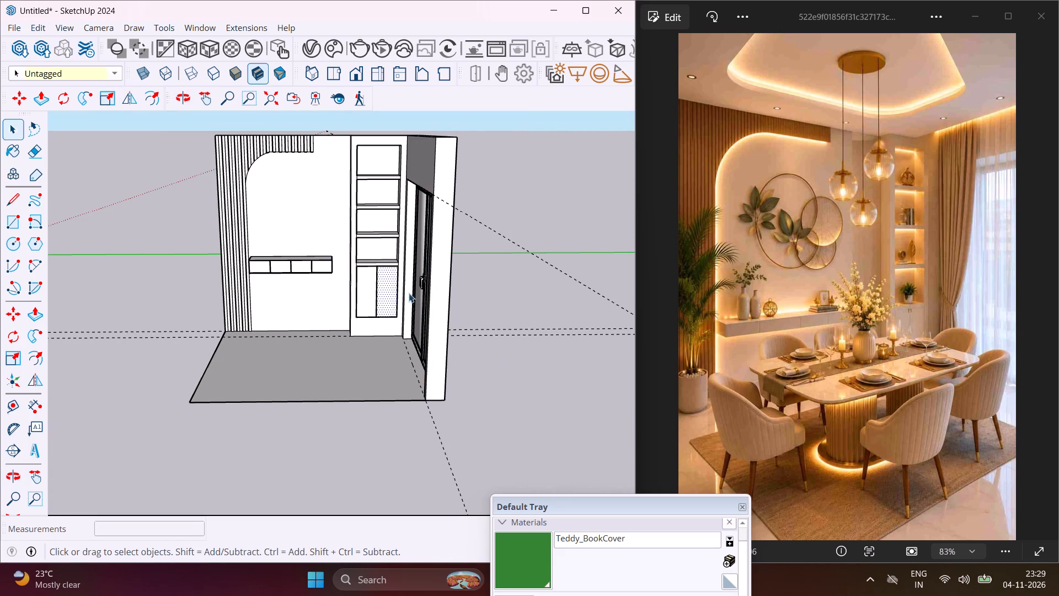
Replace the window search in the Chaos Cosmos browser's downloaded assets with a search for curtain.
scroll(401, 299, down, 3)
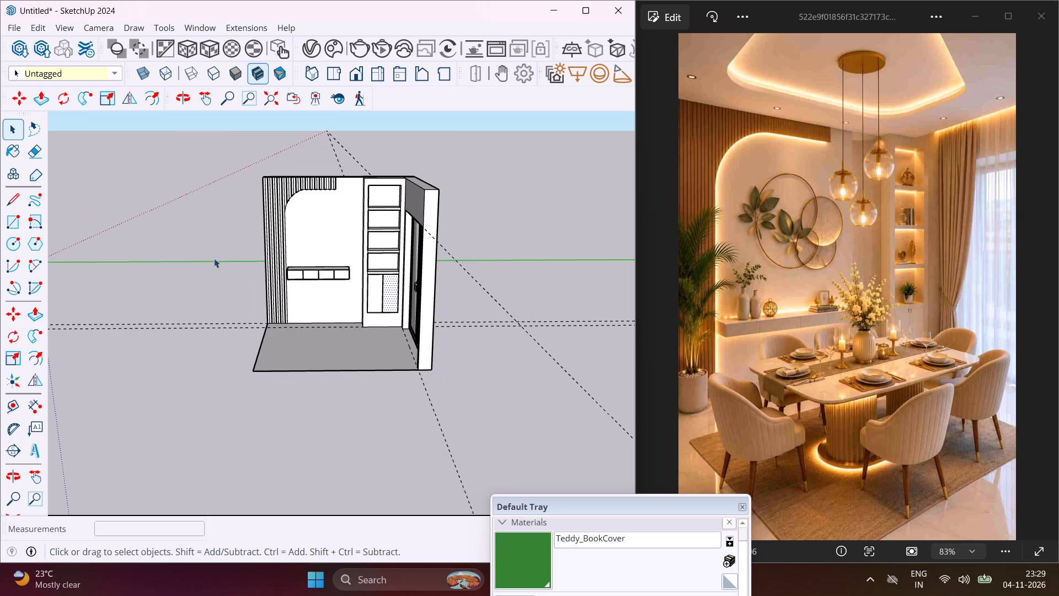
click(329, 52)
click(284, 150)
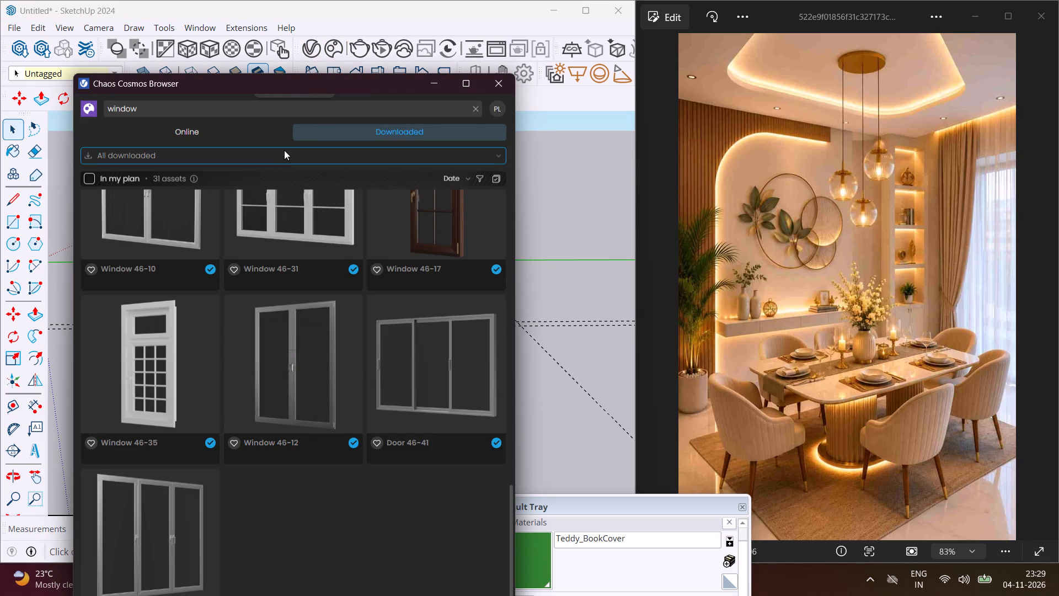
click(265, 103)
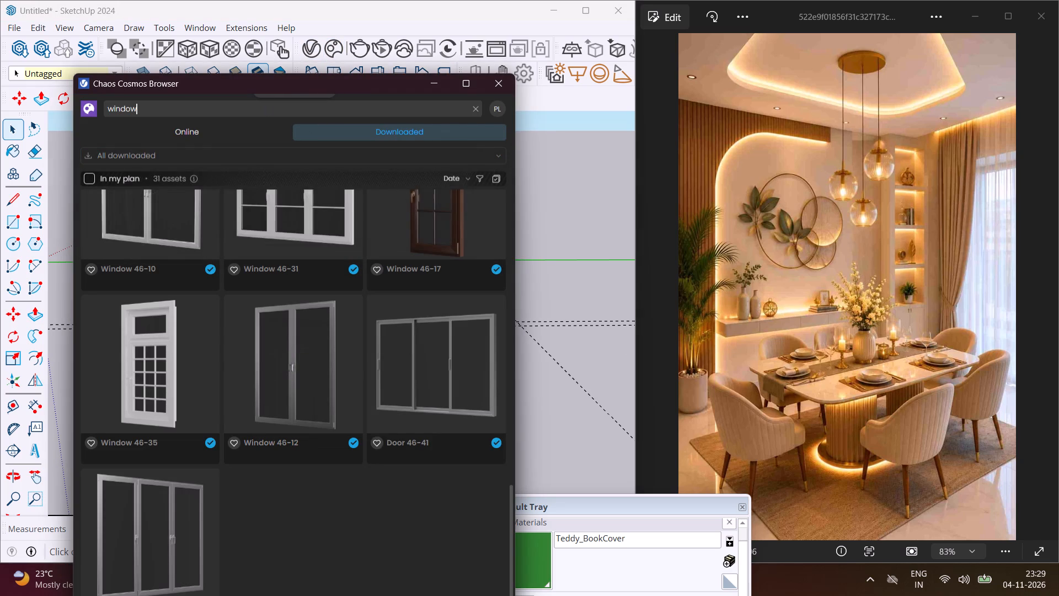
click(265, 103)
key(BackSpace)
key(BackSpace)
key(BackSpace)
key(BackSpace)
key(BackSpace)
key(BackSpace)
key(BackSpace)
key(BackSpace)
key(BackSpace)
key(BackSpace)
key(BackSpace)
key(BackSpace)
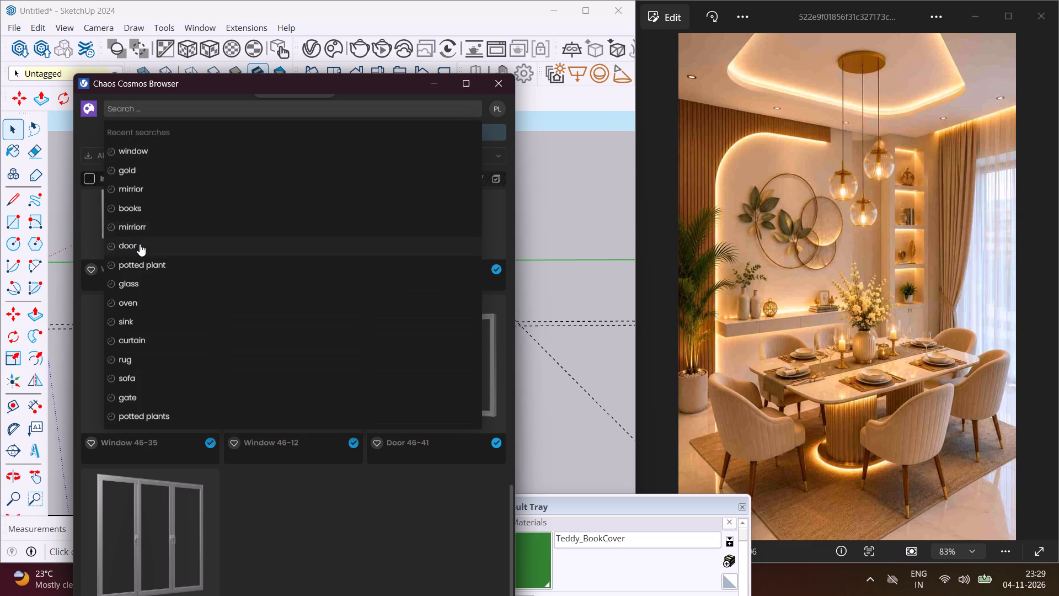
click(146, 344)
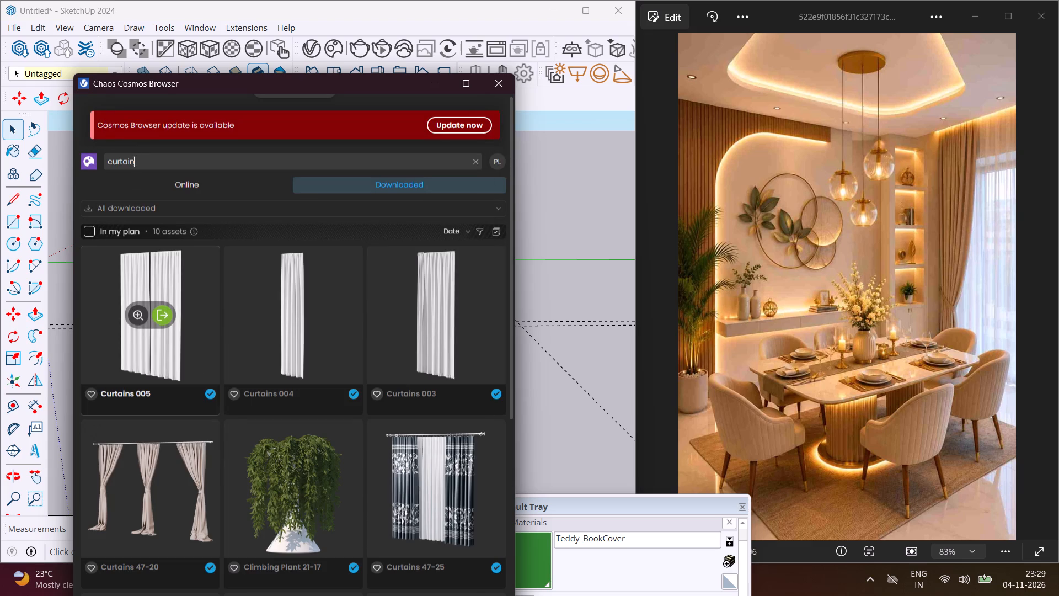
Import Curtains 001 from the downloaded assets and place it at floor level along the window wall, beside the display column.
scroll(218, 353, down, 6)
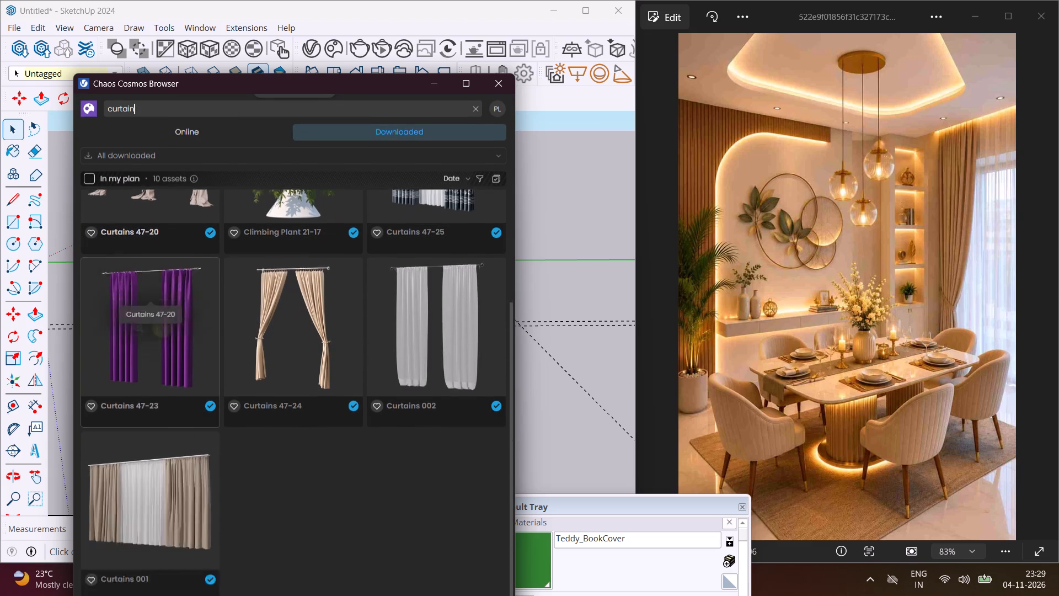
click(160, 500)
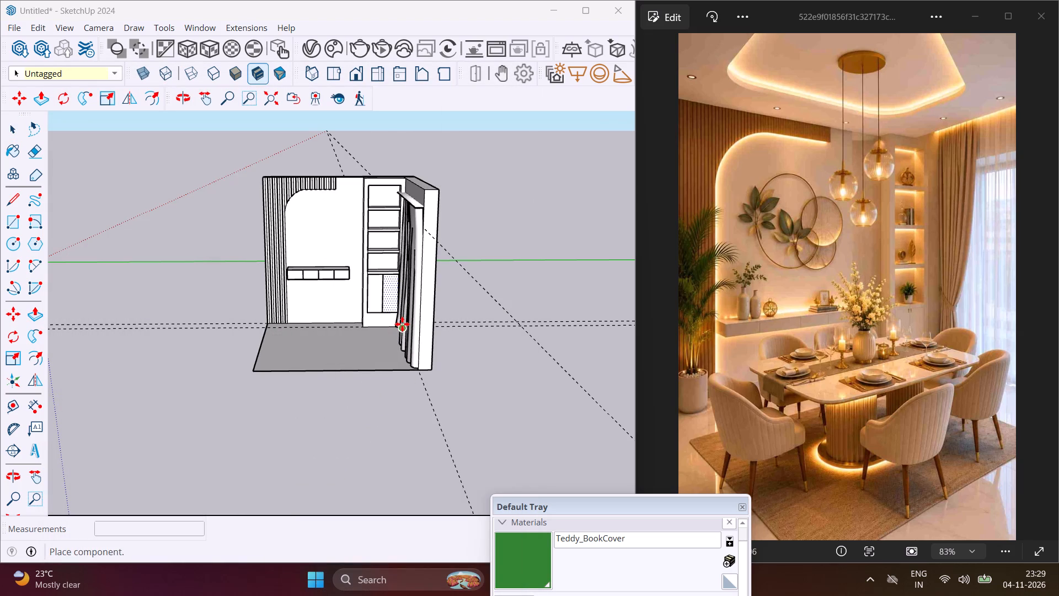
click(402, 324)
middle_drag(402, 324, 465, 337)
key(Escape)
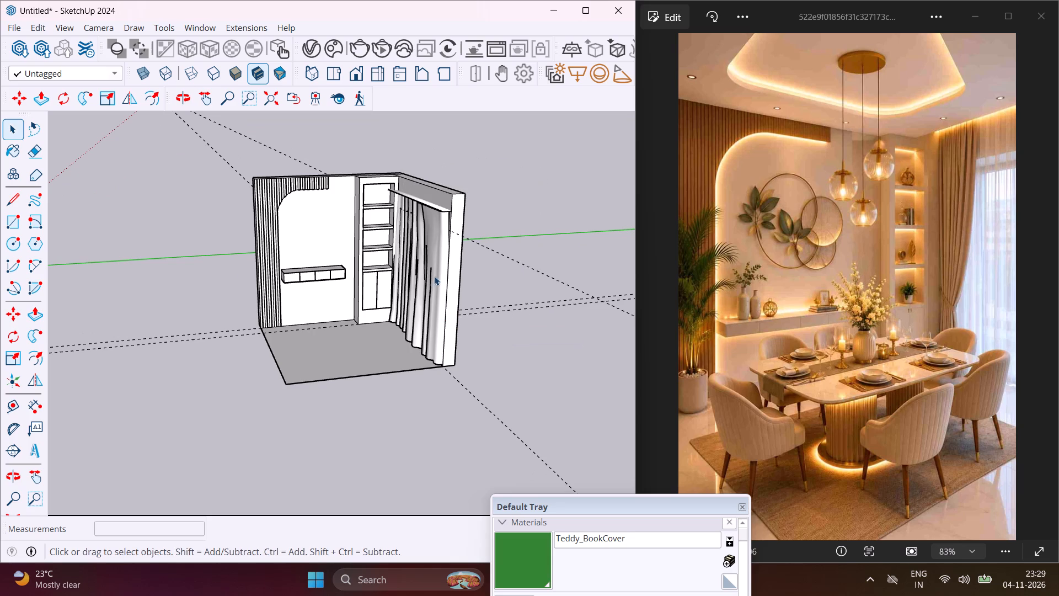
Scale the curtain's width to 0.52 from the end projecting beyond the room, bringing that end to the display column.
click(440, 240)
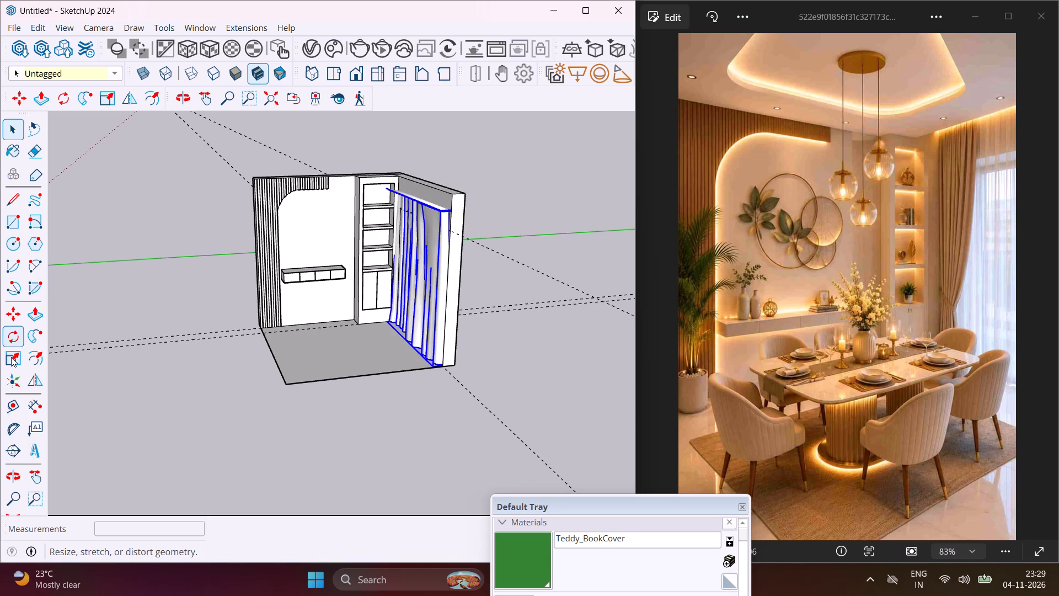
click(11, 357)
middle_drag(347, 205, 372, 284)
middle_drag(381, 239, 511, 260)
scroll(511, 260, up, 1)
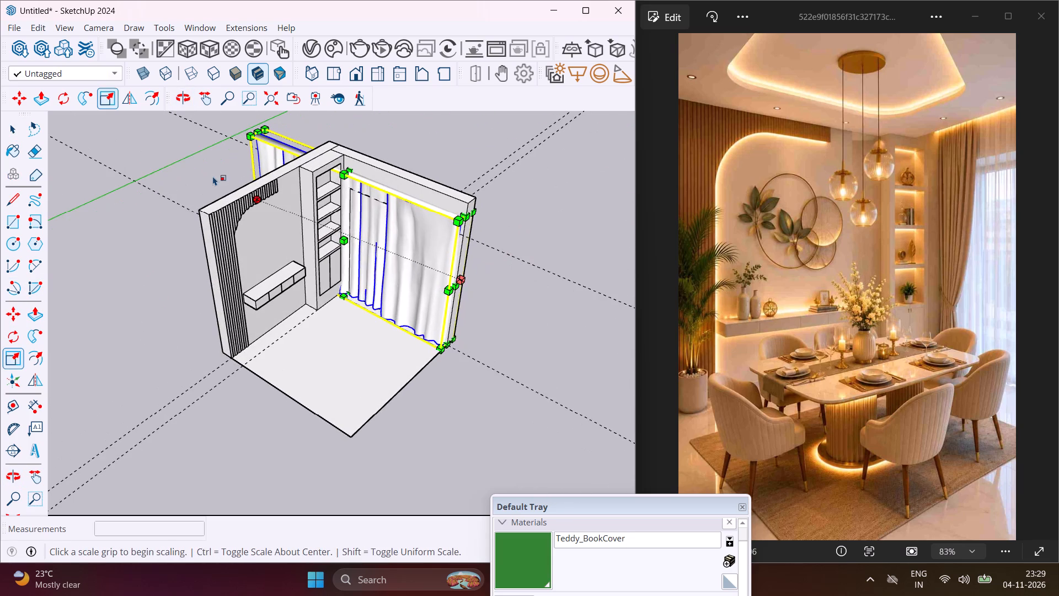
middle_drag(220, 177, 376, 198)
scroll(166, 223, up, 3)
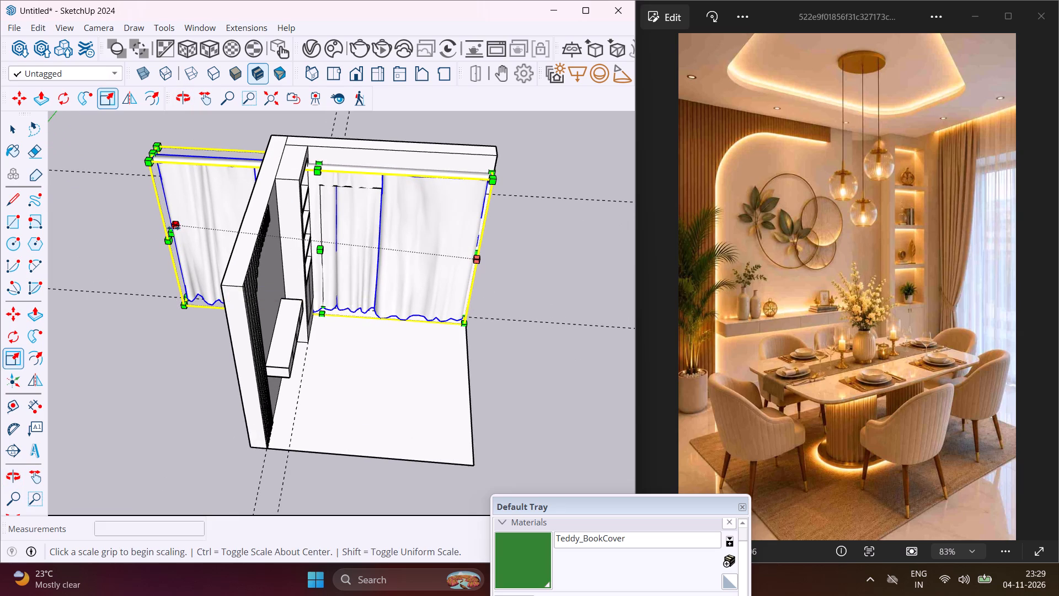
click(173, 230)
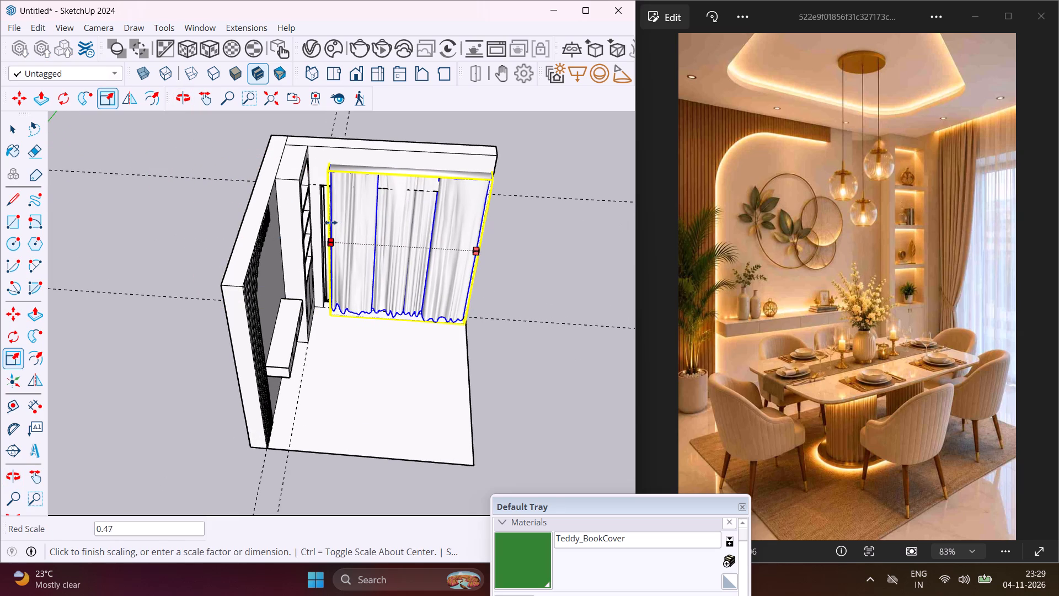
click(318, 217)
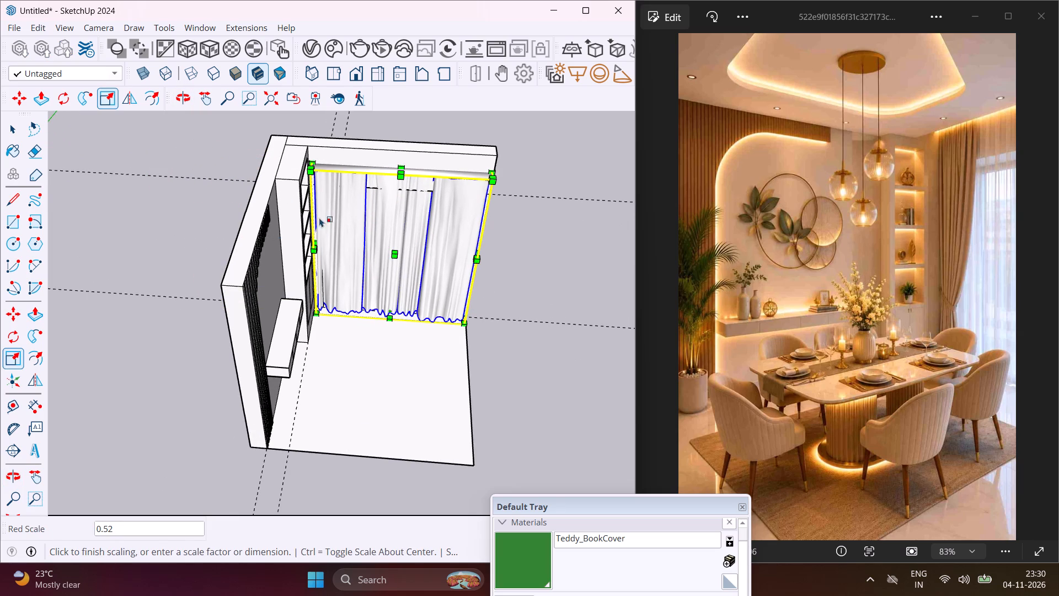
Scale the curtain's height upward by 1.12 to reach the top of the window wall.
middle_drag(403, 155, 237, 137)
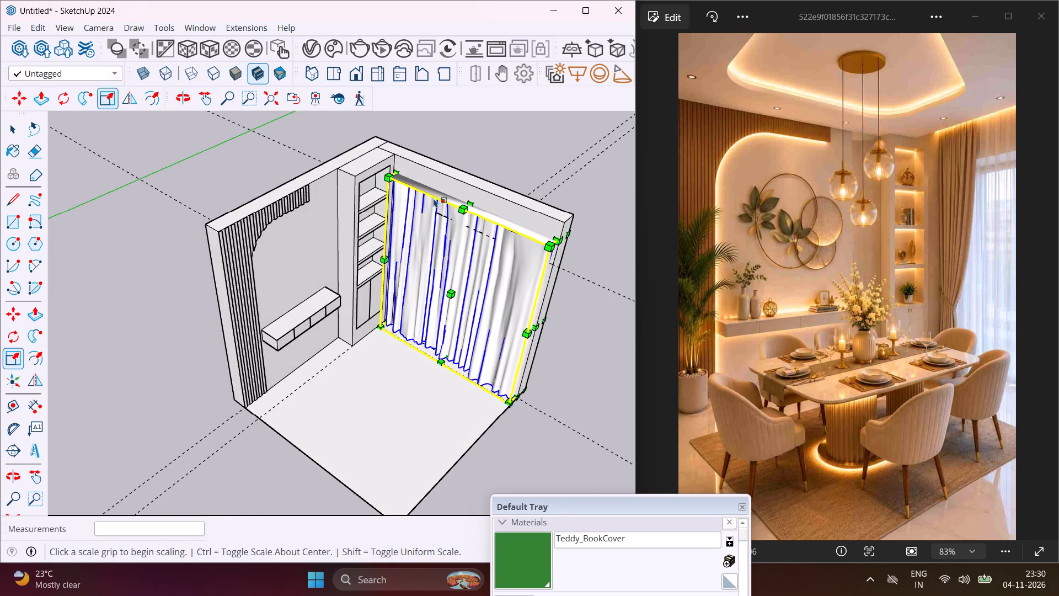
scroll(438, 197, up, 3)
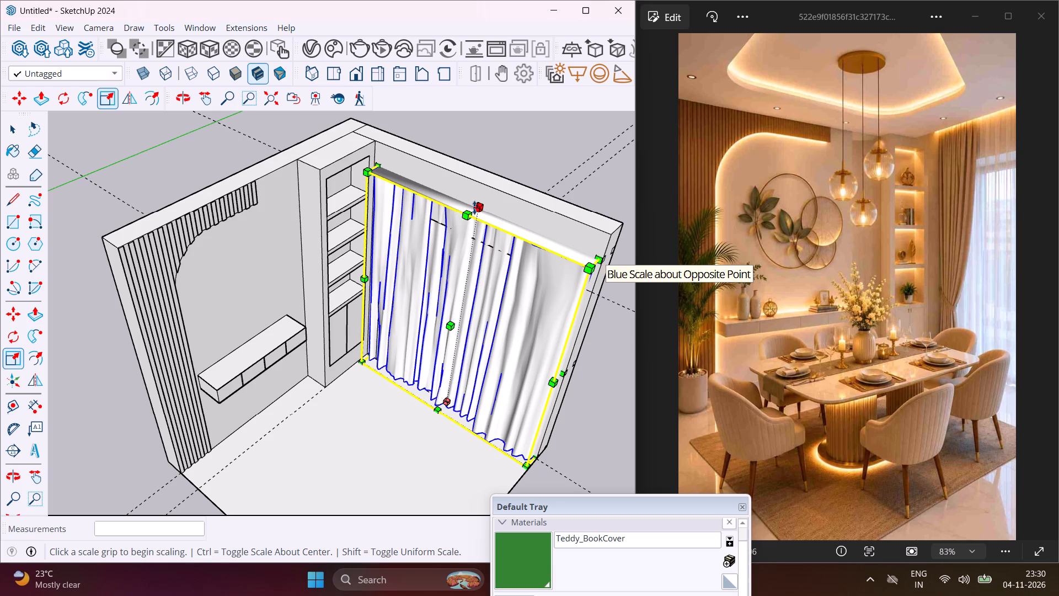
click(474, 207)
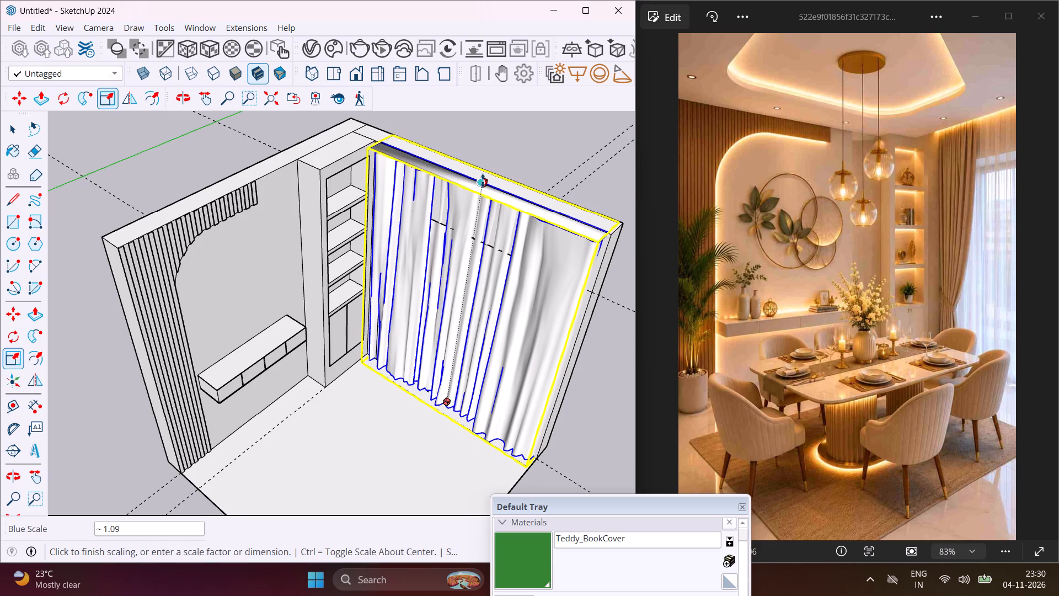
click(483, 175)
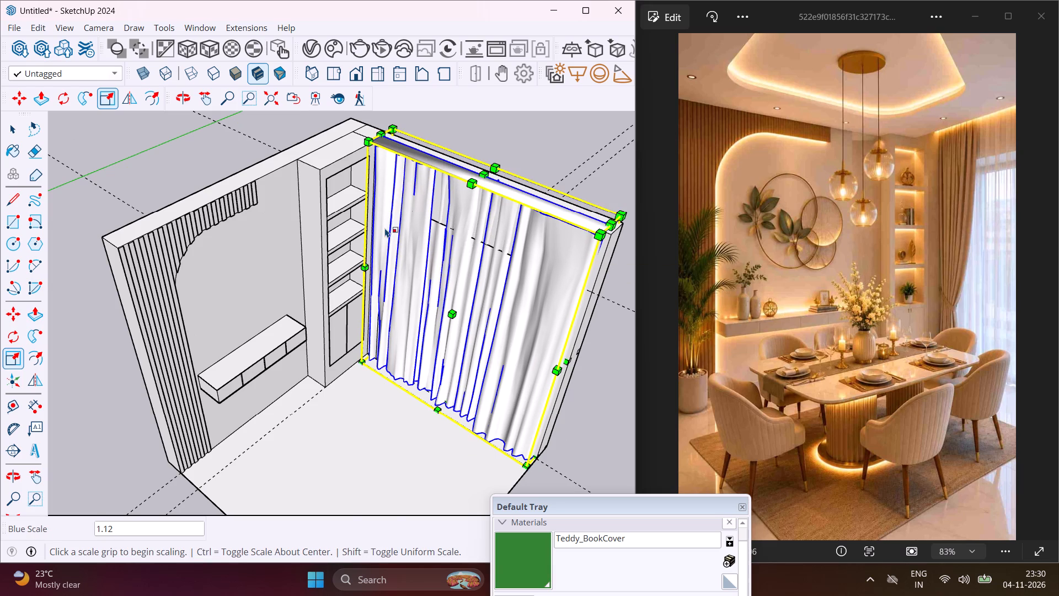
Examine the curtain's depth and fit against the window wall from outside, above and inside the room, leaving it deselected.
scroll(375, 236, down, 3)
middle_drag(382, 264, 114, 183)
middle_drag(450, 249, 406, 241)
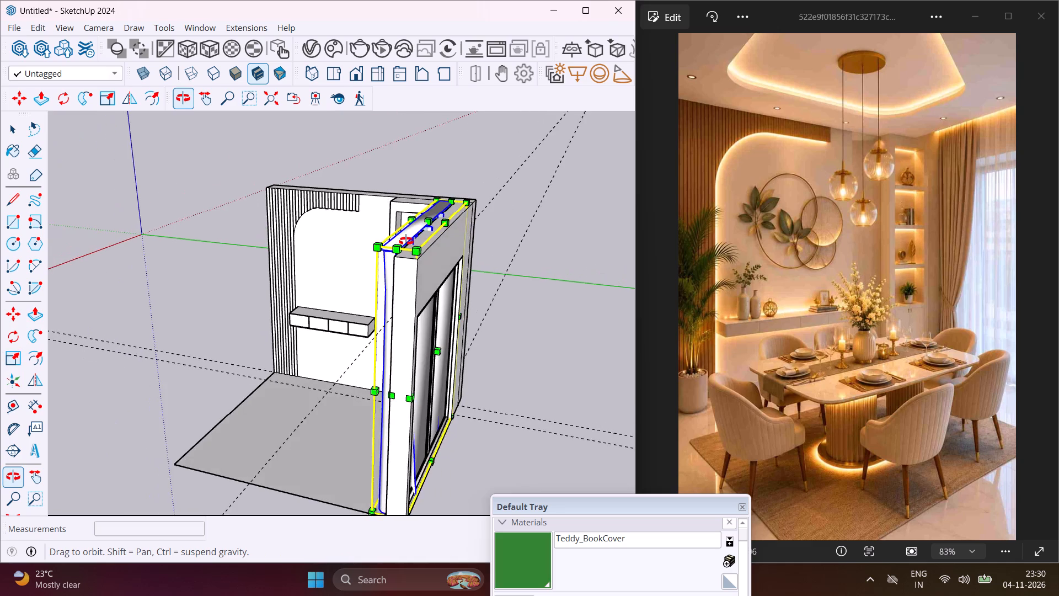
middle_drag(406, 241, 445, 259)
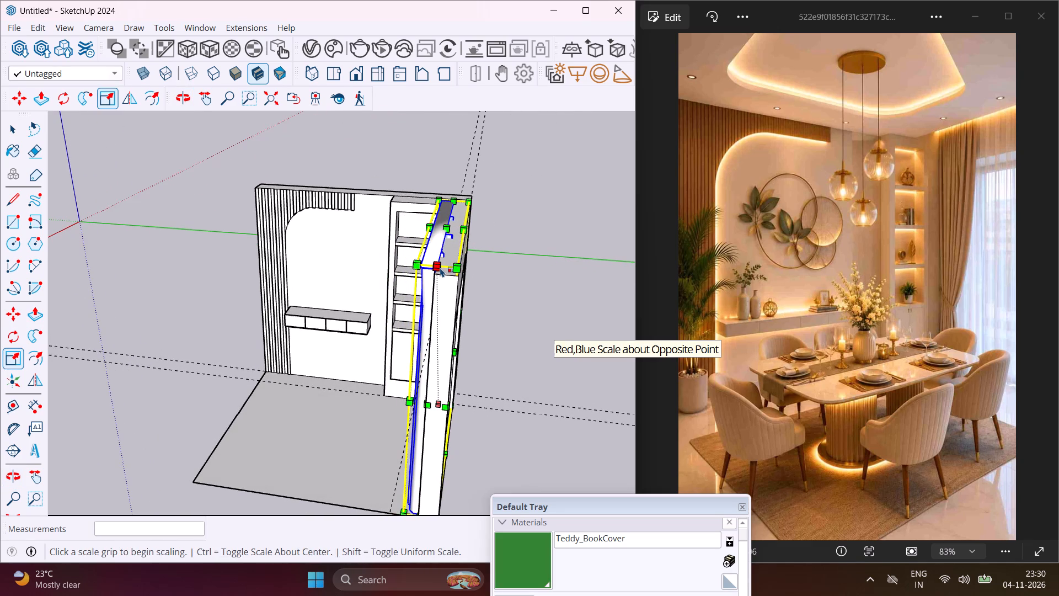
scroll(440, 268, up, 5)
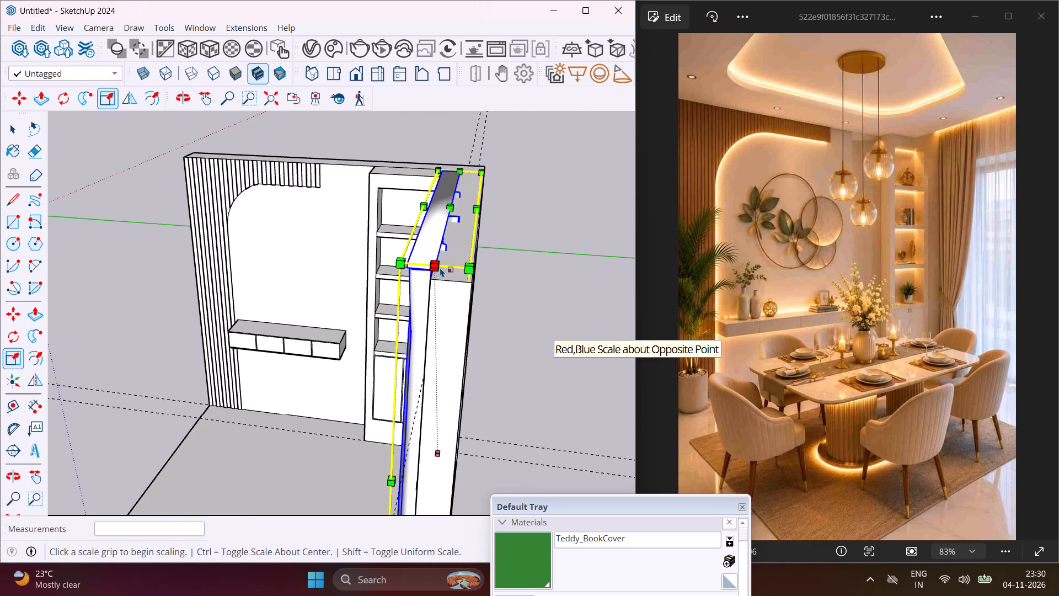
key(Escape)
key(space)
scroll(322, 315, down, 5)
middle_drag(322, 315, 458, 281)
key(Escape)
key(space)
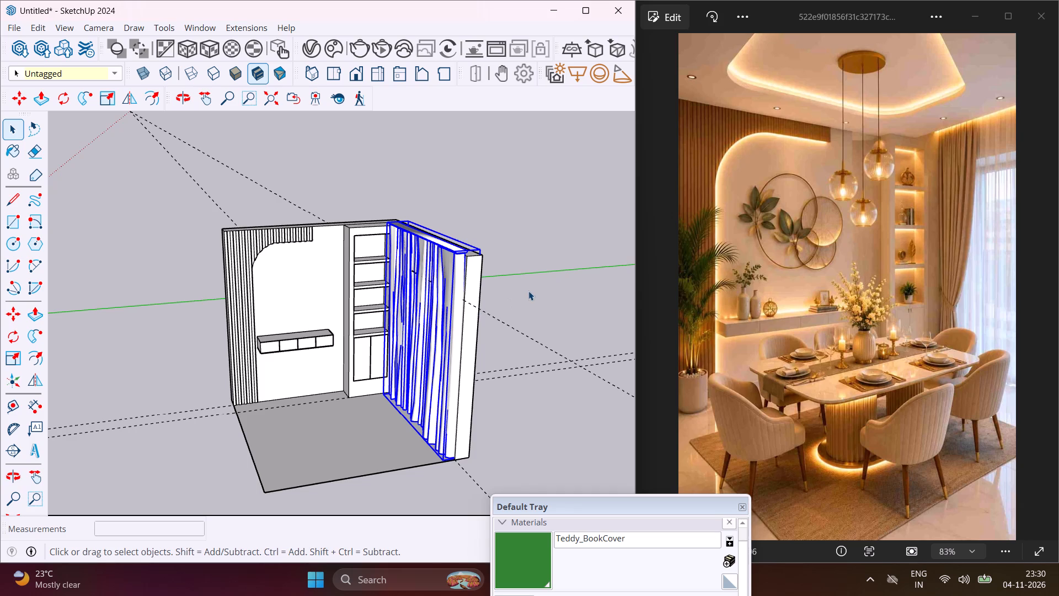
click(528, 291)
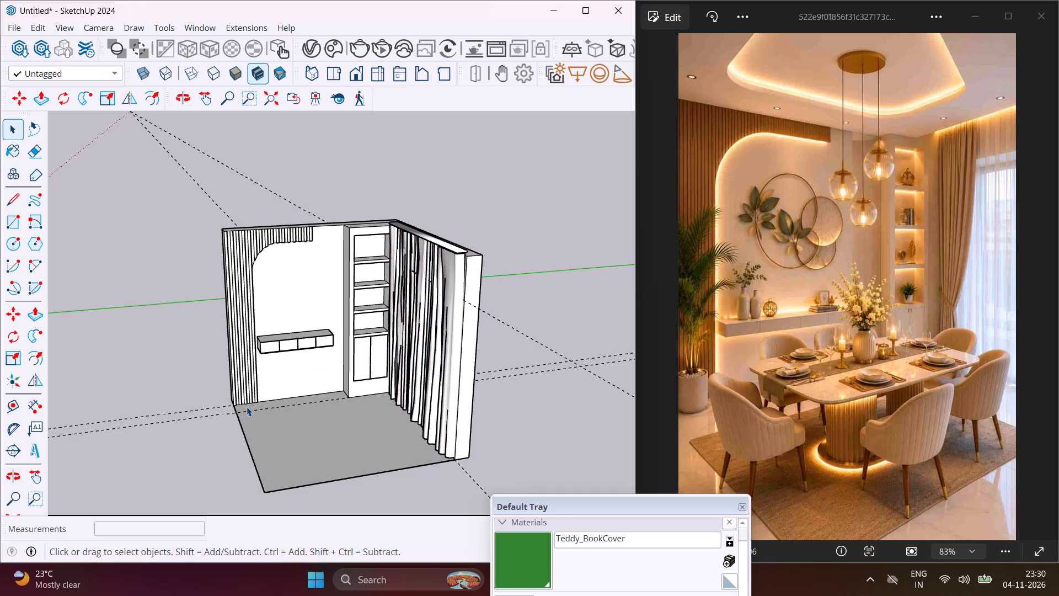
scroll(224, 412, down, 2)
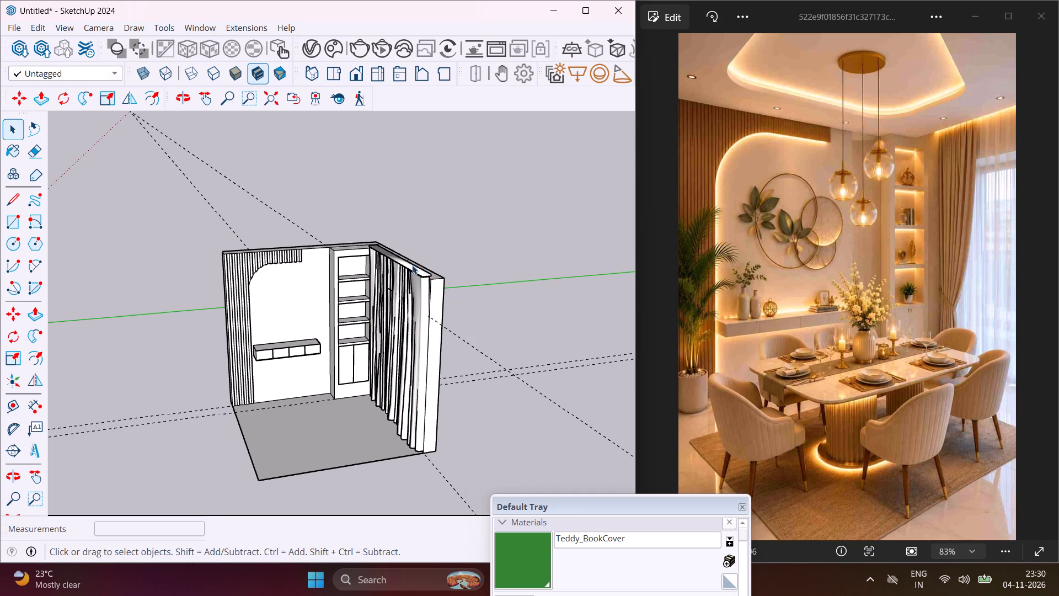
middle_drag(400, 275, 315, 337)
scroll(328, 319, up, 3)
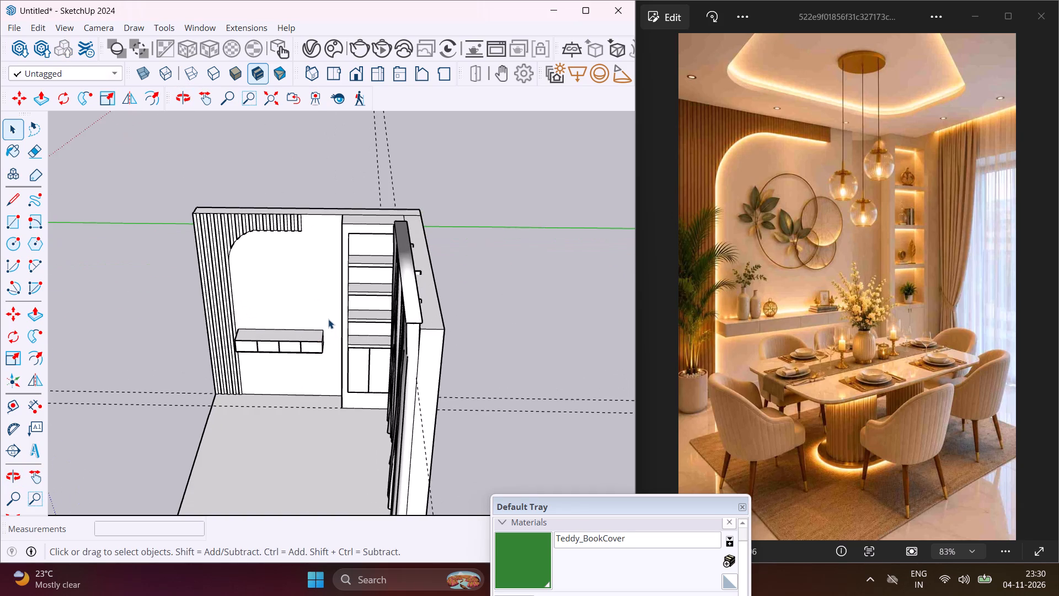
middle_drag(328, 319, 401, 303)
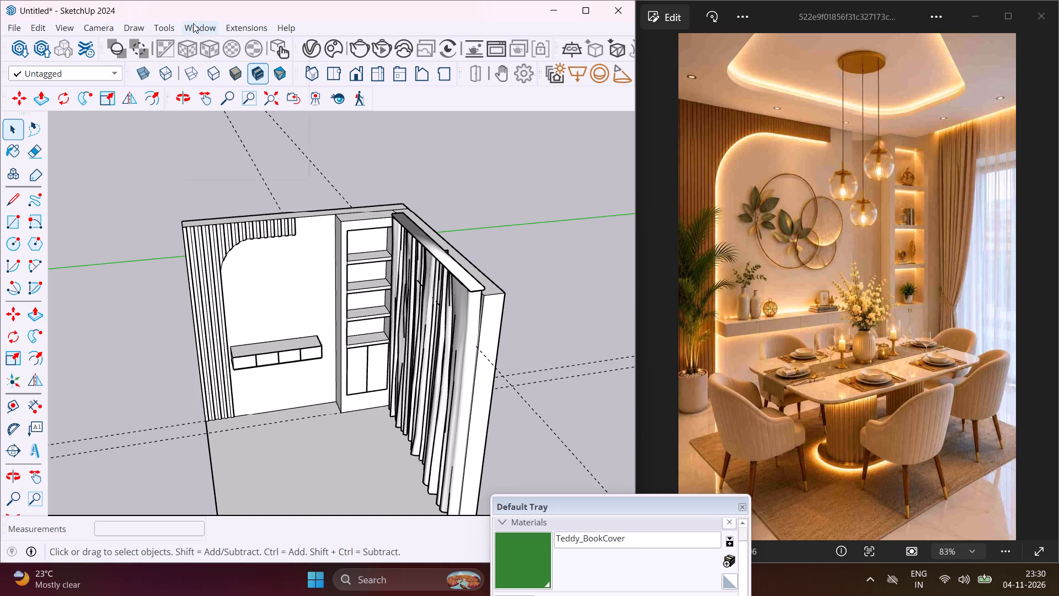
Search the 3D Warehouse models for dining table.
click(193, 23)
click(218, 134)
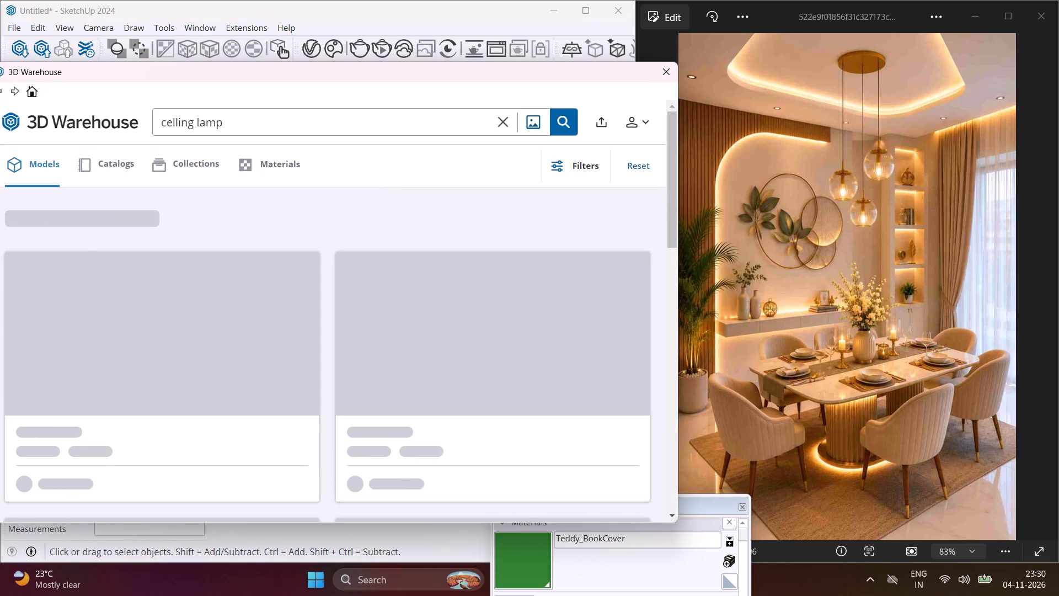
click(234, 127)
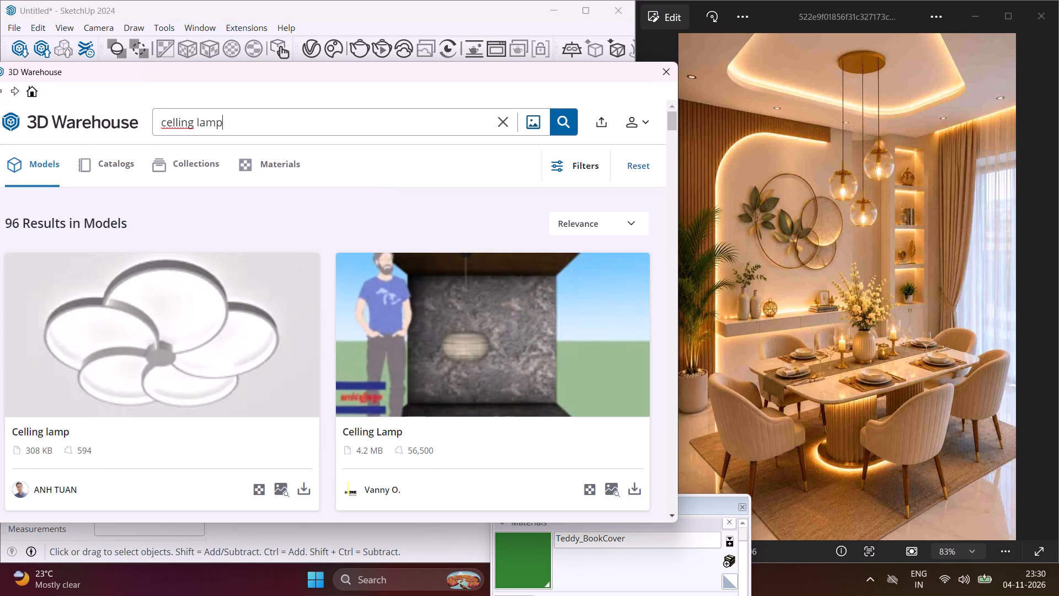
key(BackSpace)
key(BackSpace)
key(BackSpace)
key(BackSpace)
key(BackSpace)
key(BackSpace)
key(BackSpace)
key(BackSpace)
key(BackSpace)
key(BackSpace)
key(BackSpace)
key(BackSpace)
key(BackSpace)
key(BackSpace)
key(BackSpace)
key(d)
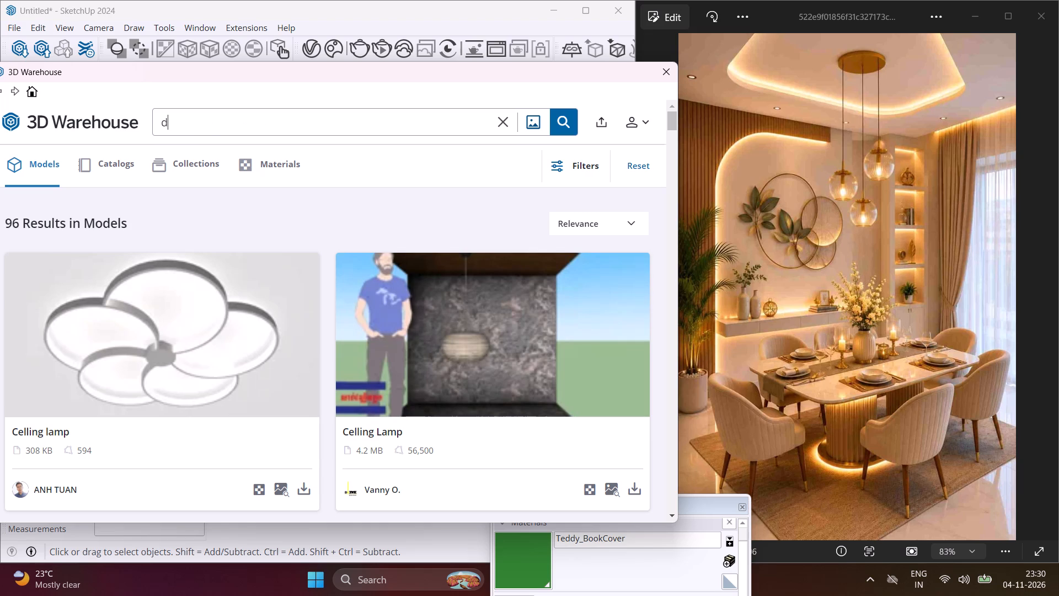
text(ining ta)
key(b)
text(le)
key(Return)
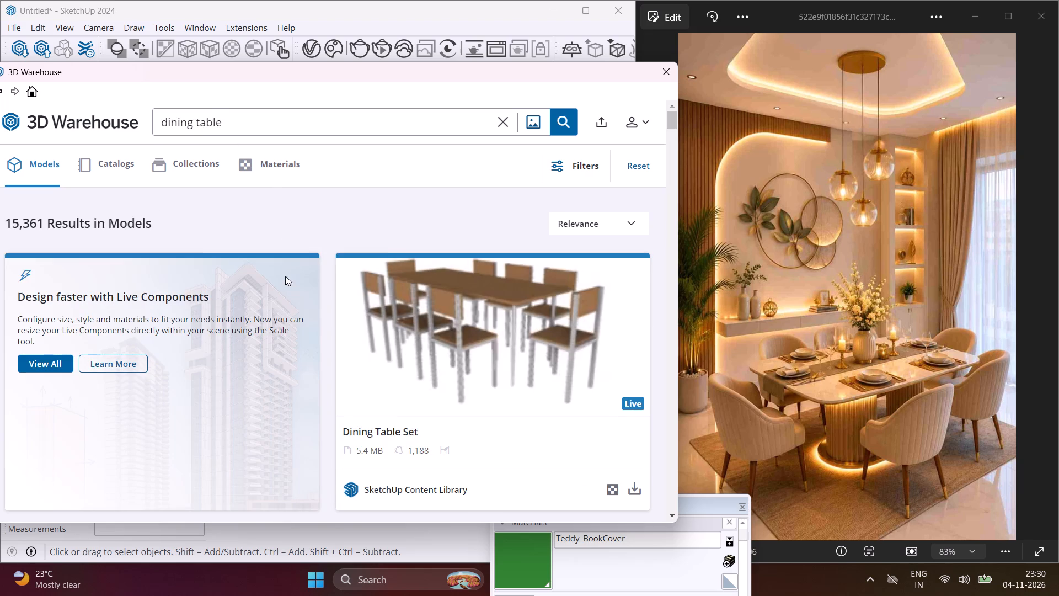
Load the Dining Table set with dark top and pale upholstered chairs into the model and place it in front of the room.
scroll(285, 276, down, 8)
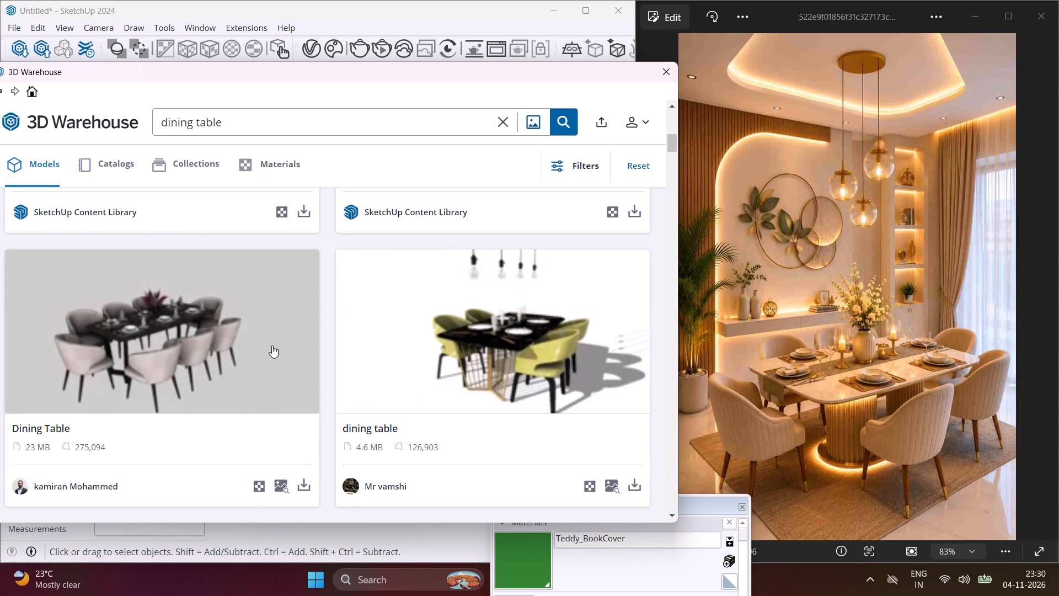
scroll(272, 345, down, 1)
click(306, 413)
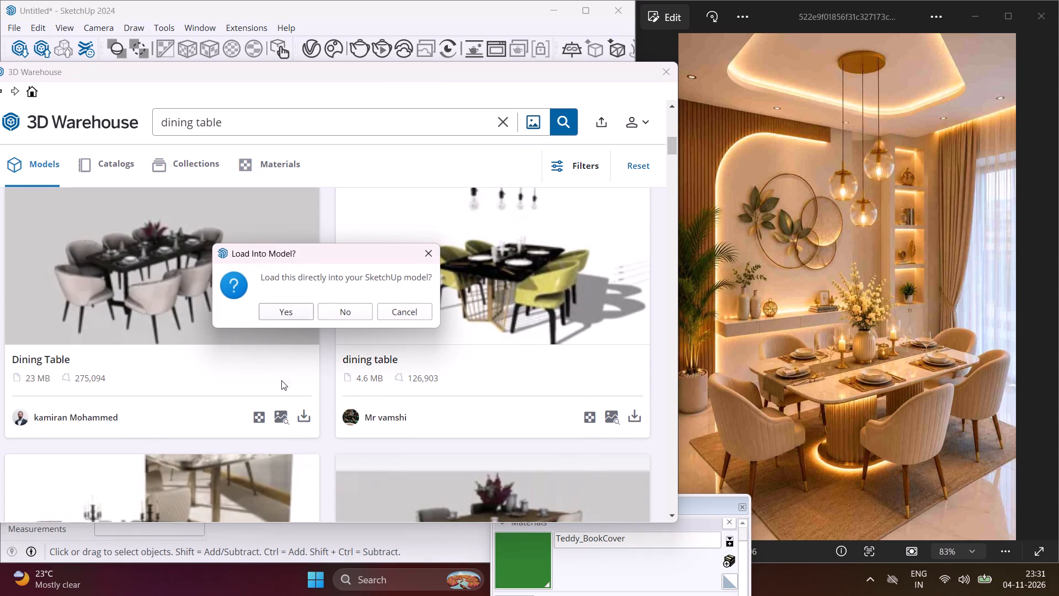
click(284, 315)
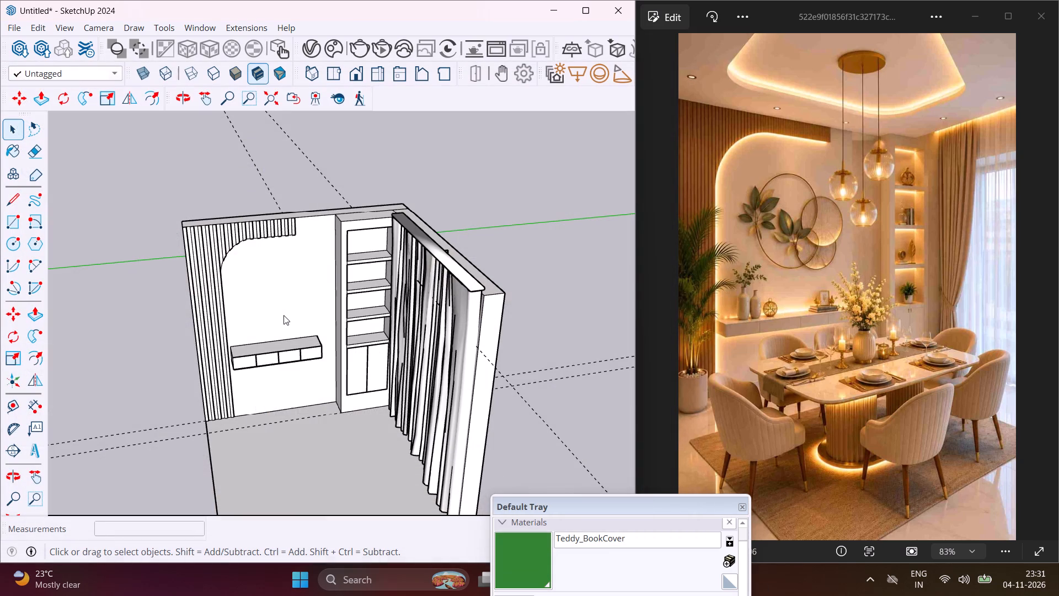
scroll(288, 320, down, 4)
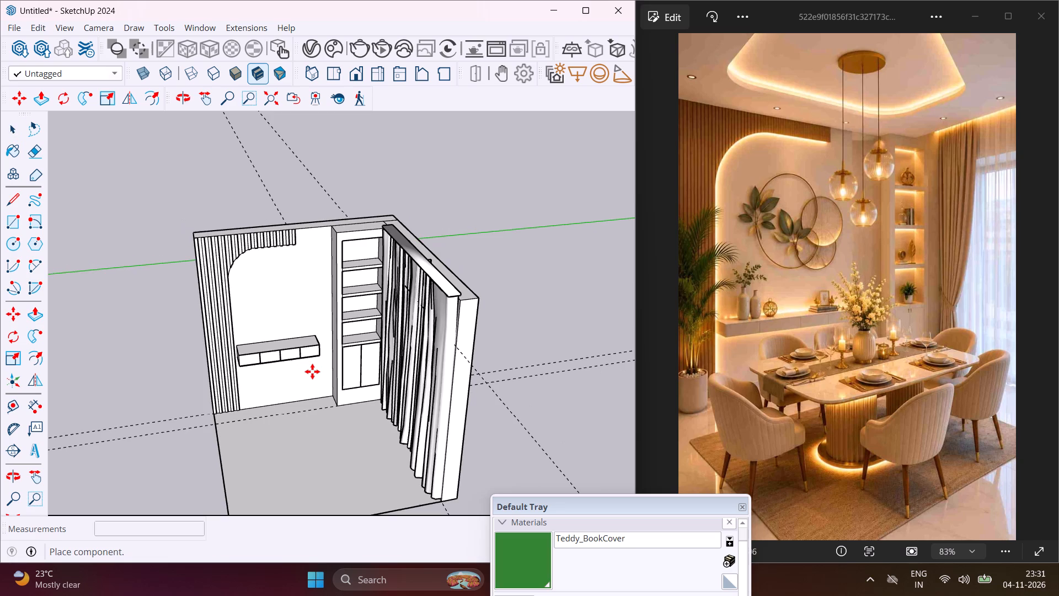
scroll(318, 370, down, 11)
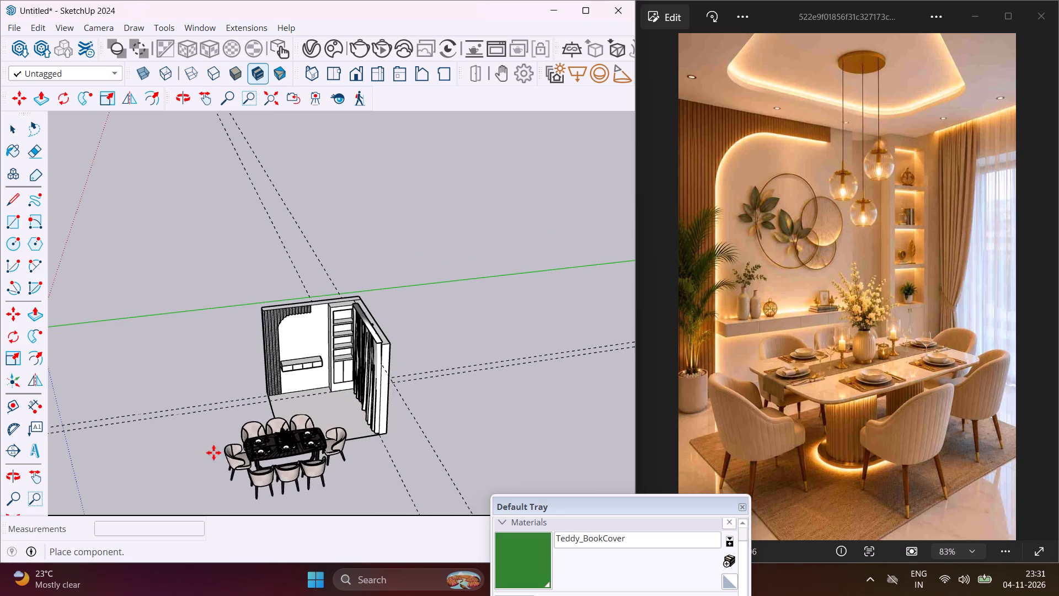
click(200, 455)
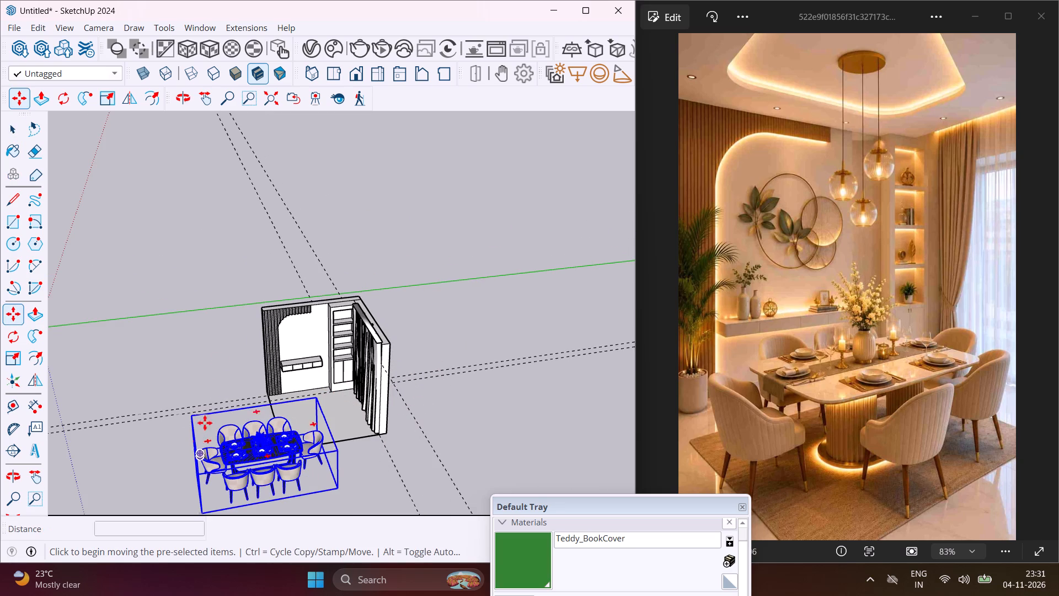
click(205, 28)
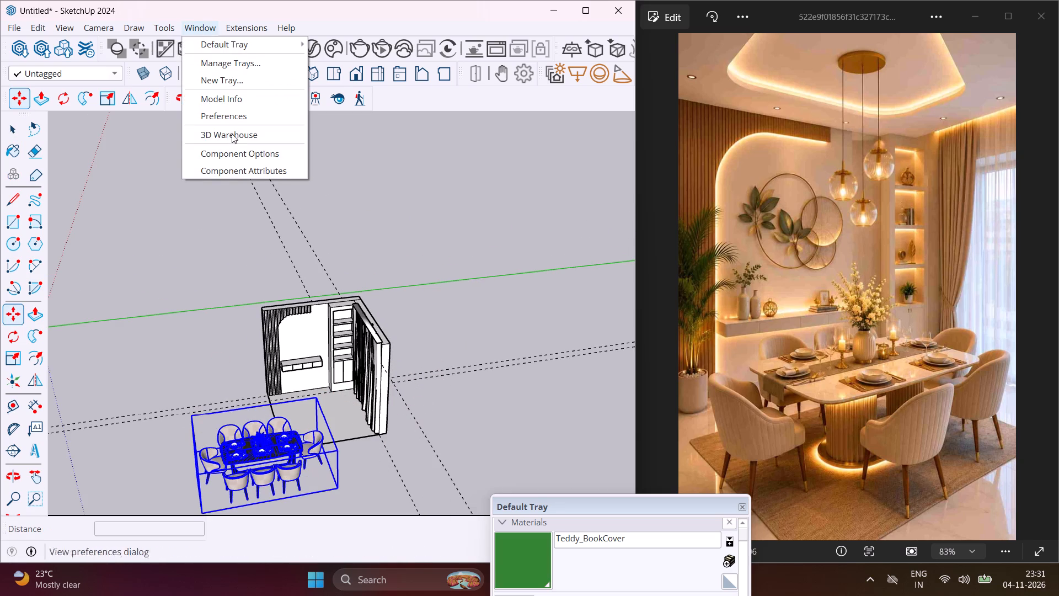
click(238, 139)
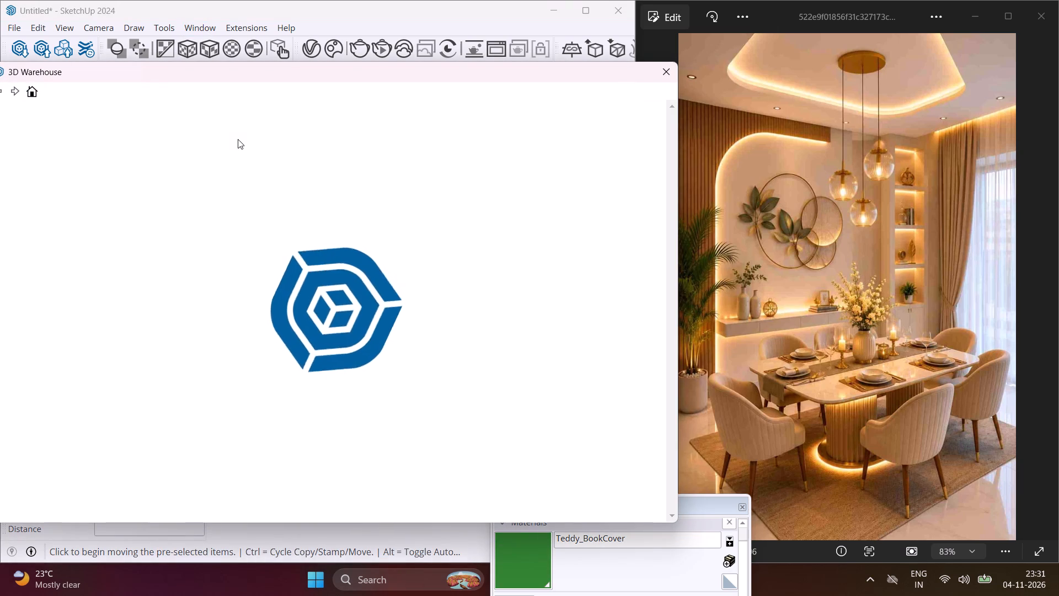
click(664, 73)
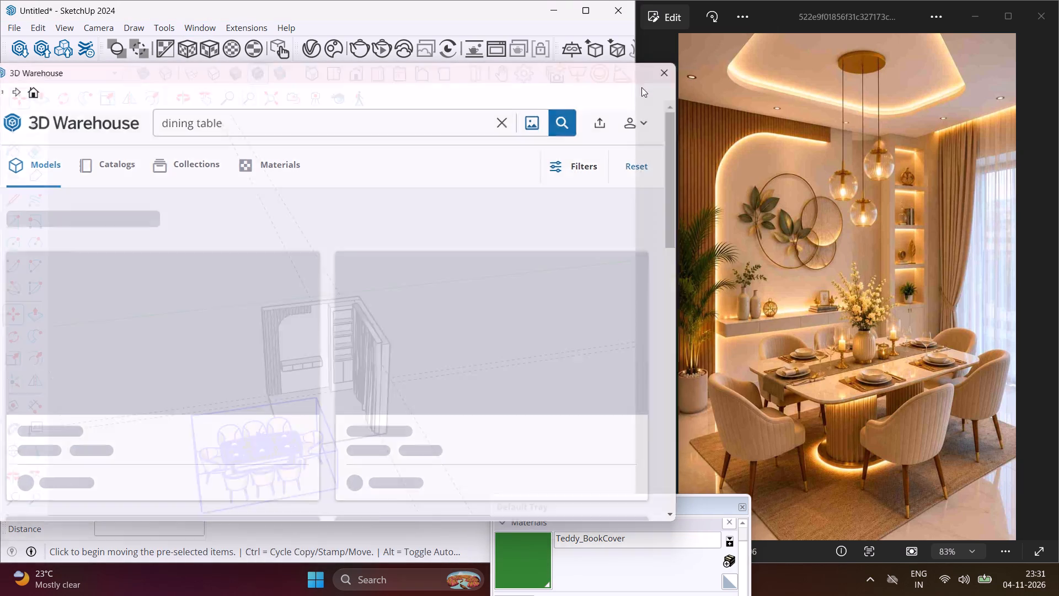
Search the downloaded Chaos Cosmos assets for rug.
click(335, 46)
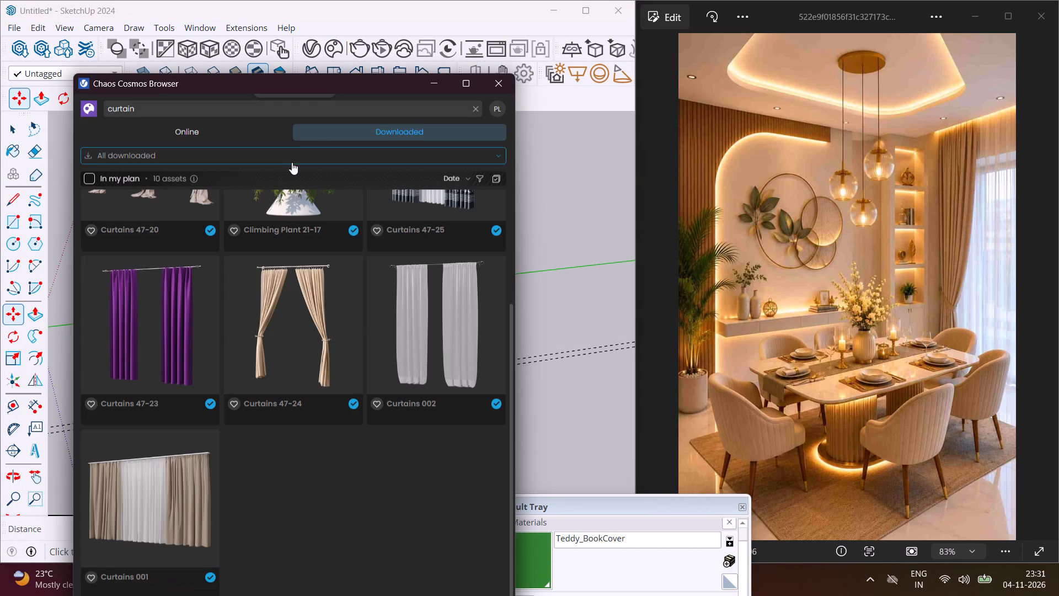
click(292, 110)
key(BackSpace)
key(BackSpace)
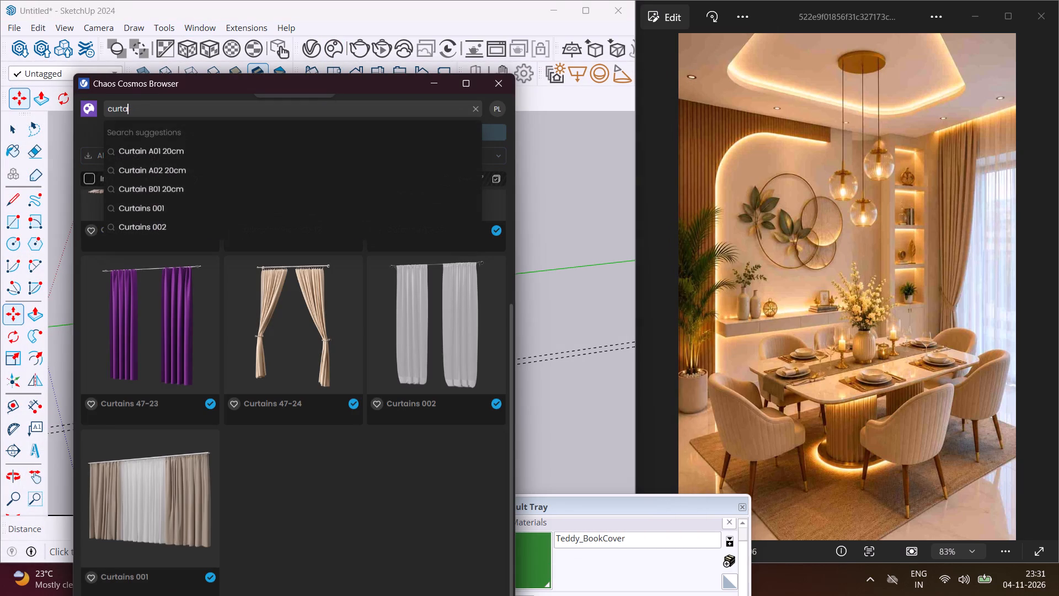
key(BackSpace)
key(BackSpace)
key(BackSpace)
key(BackSpace)
key(BackSpace)
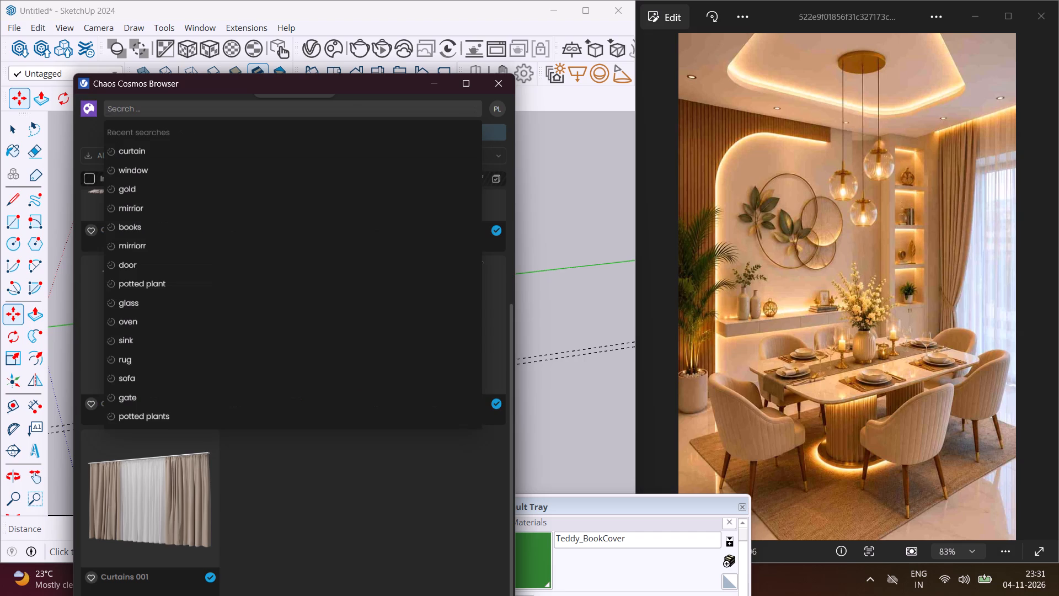
key(r)
text(ug)
key(Return)
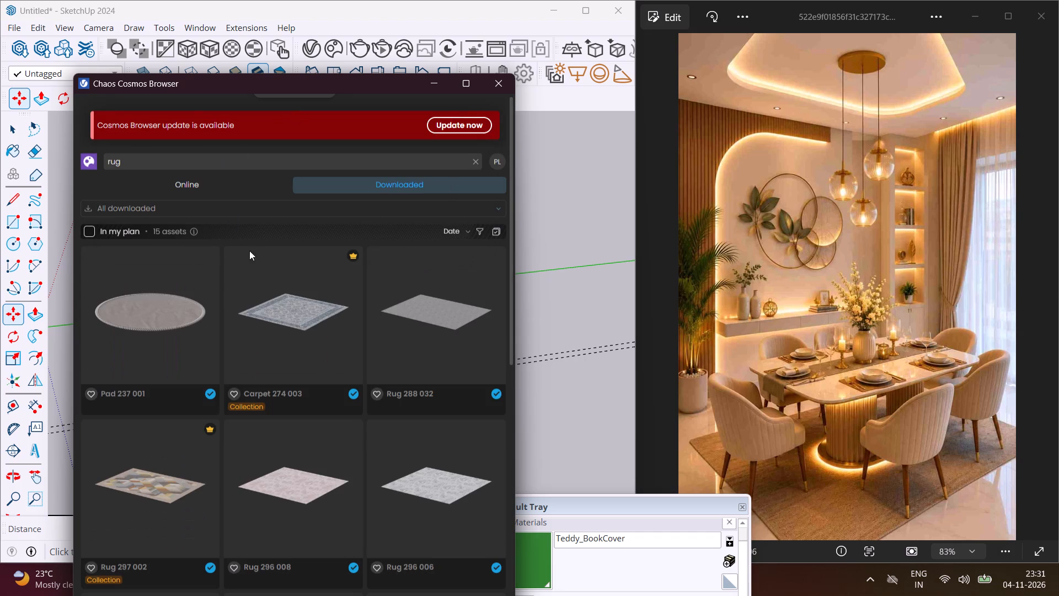
Import Rug 293 007 and place it outside the room, beyond the curtained window wall.
scroll(271, 336, down, 4)
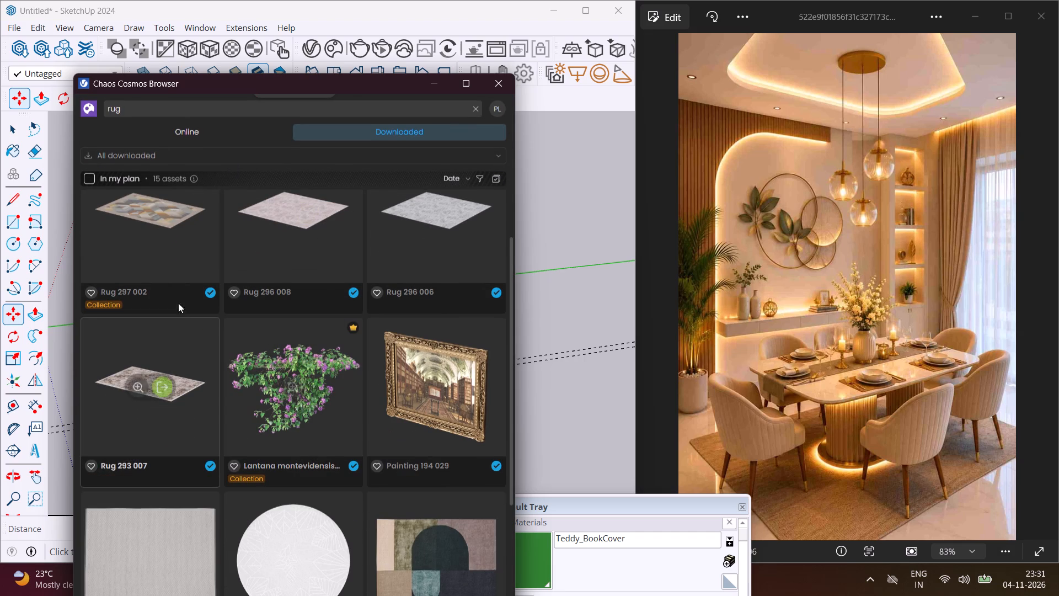
click(162, 380)
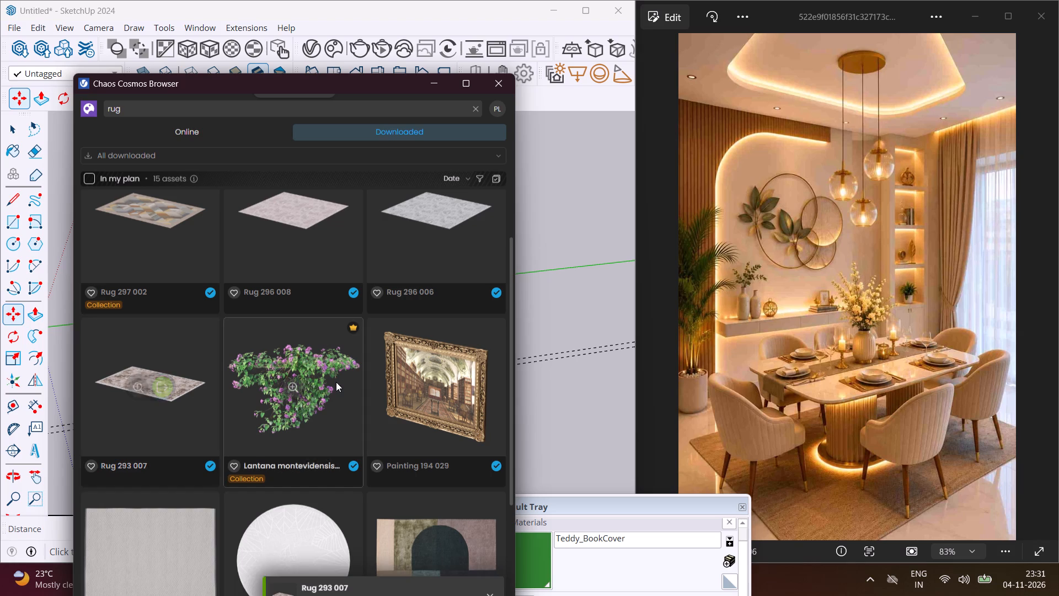
scroll(304, 405, up, 2)
scroll(359, 400, down, 5)
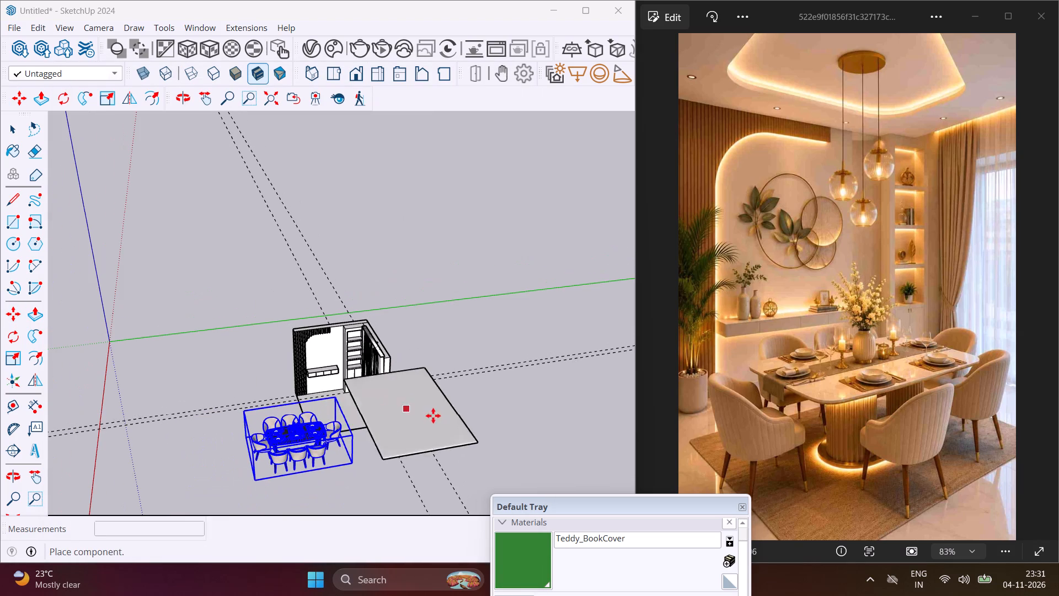
click(462, 430)
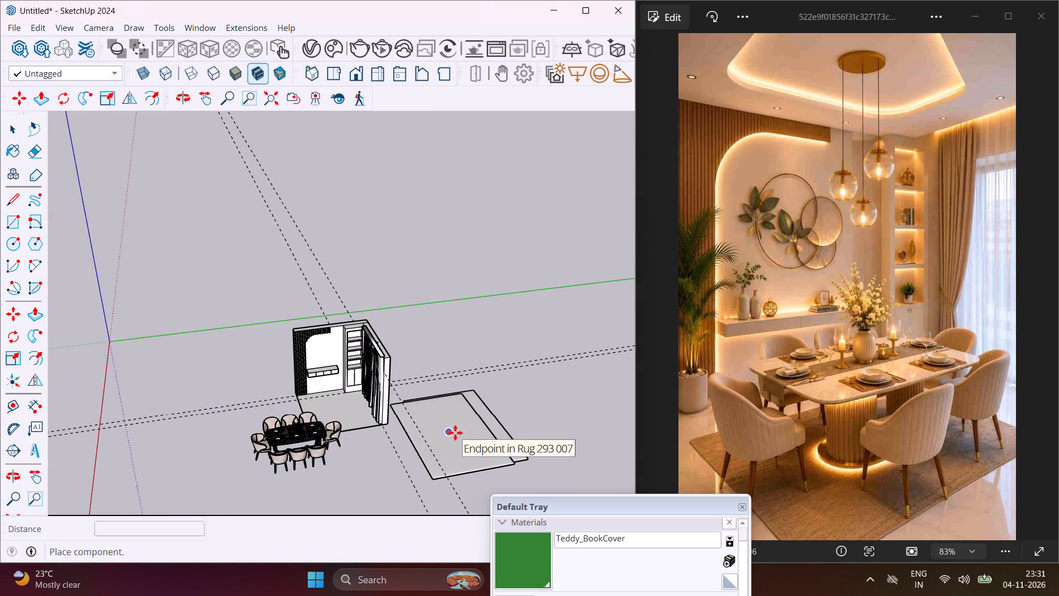
key(Escape)
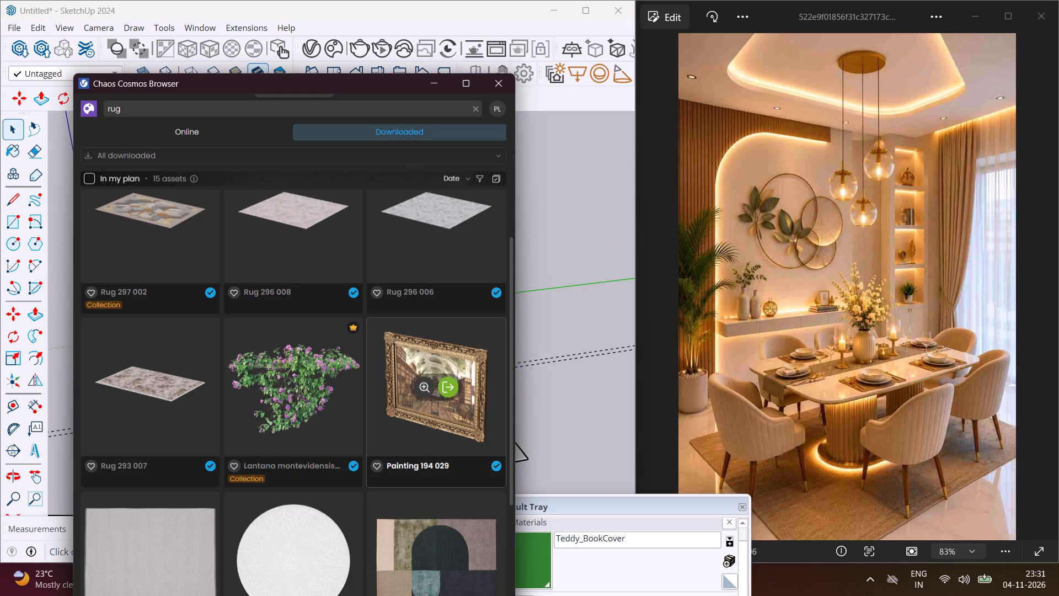
Filter the downloaded Cosmos assets to Potted plants under 3D Models, Vegetation.
click(382, 159)
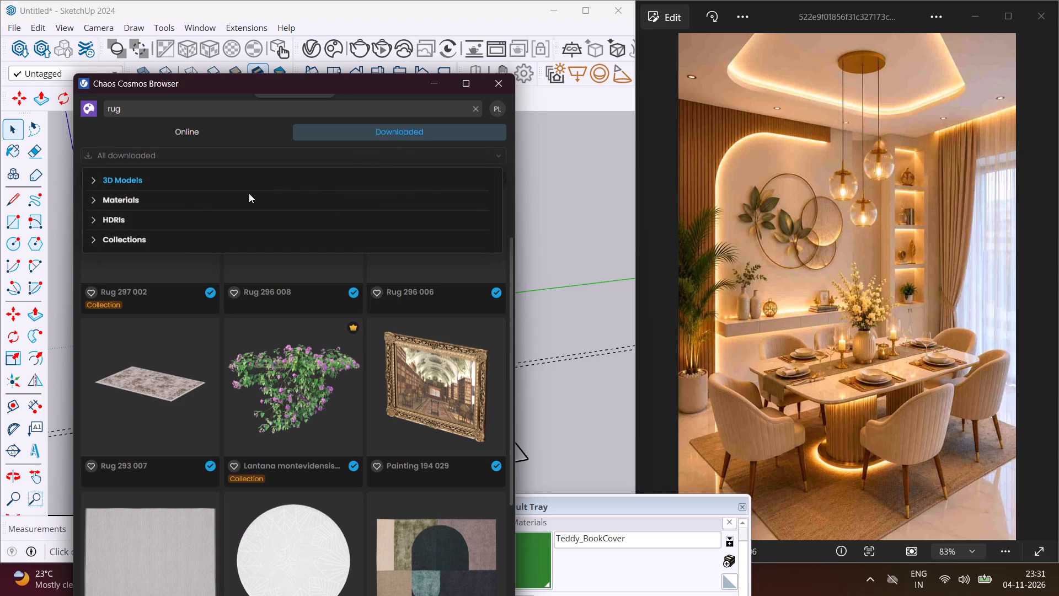
click(113, 180)
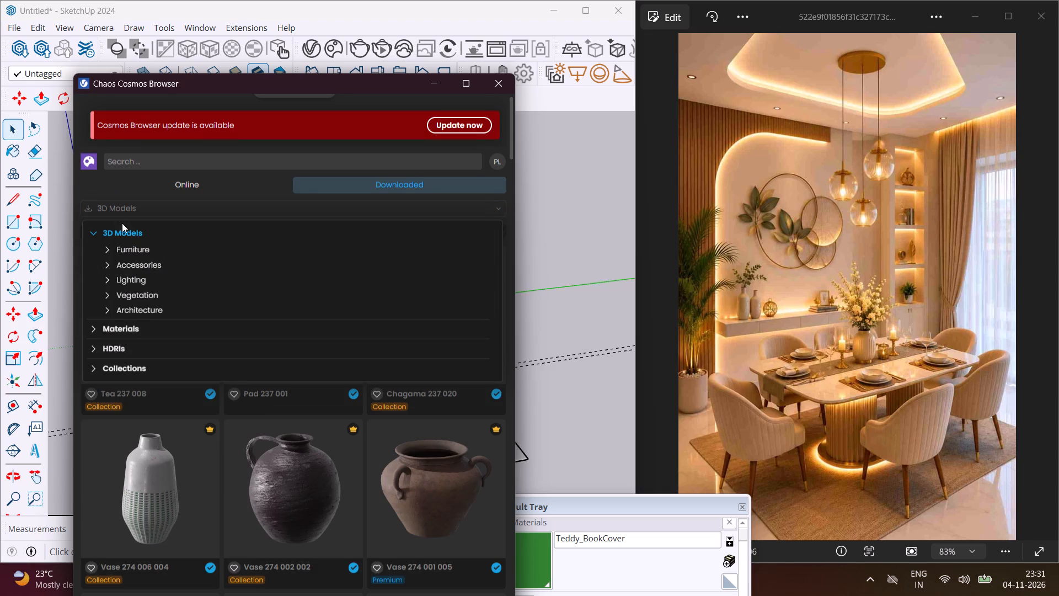
click(105, 294)
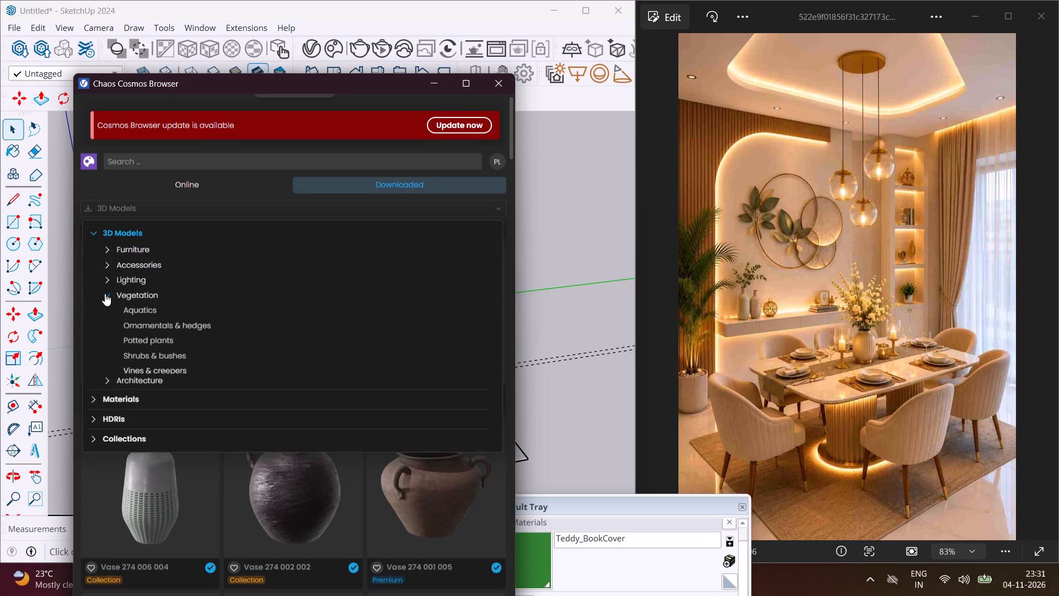
click(125, 336)
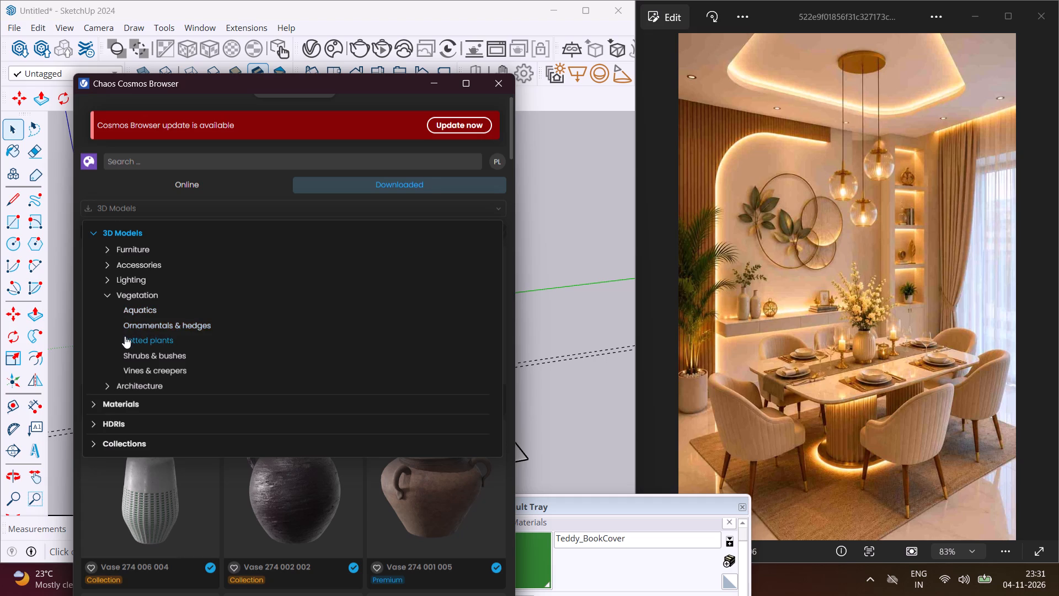
Import Potted Plant 02 and place it on the floor in front of the slatted end of the arched wall.
scroll(208, 365, down, 2)
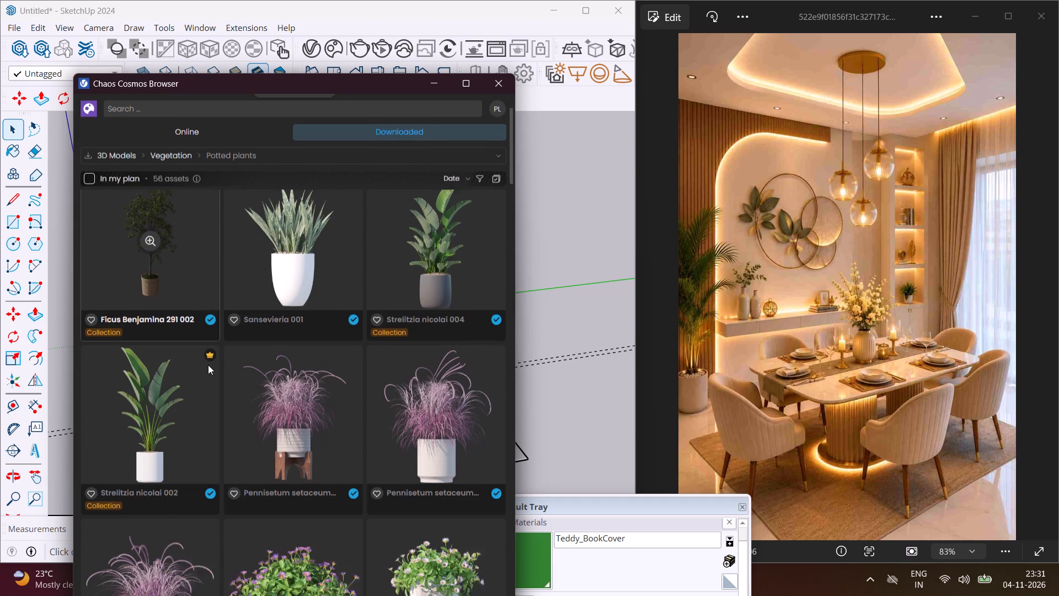
scroll(208, 365, down, 12)
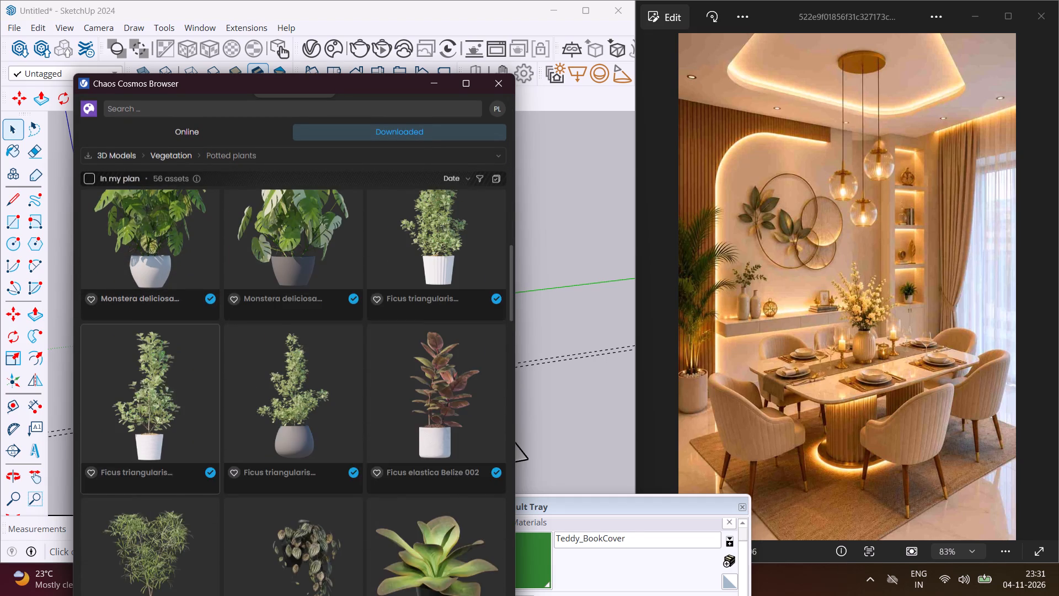
scroll(208, 366, up, 2)
scroll(208, 366, down, 10)
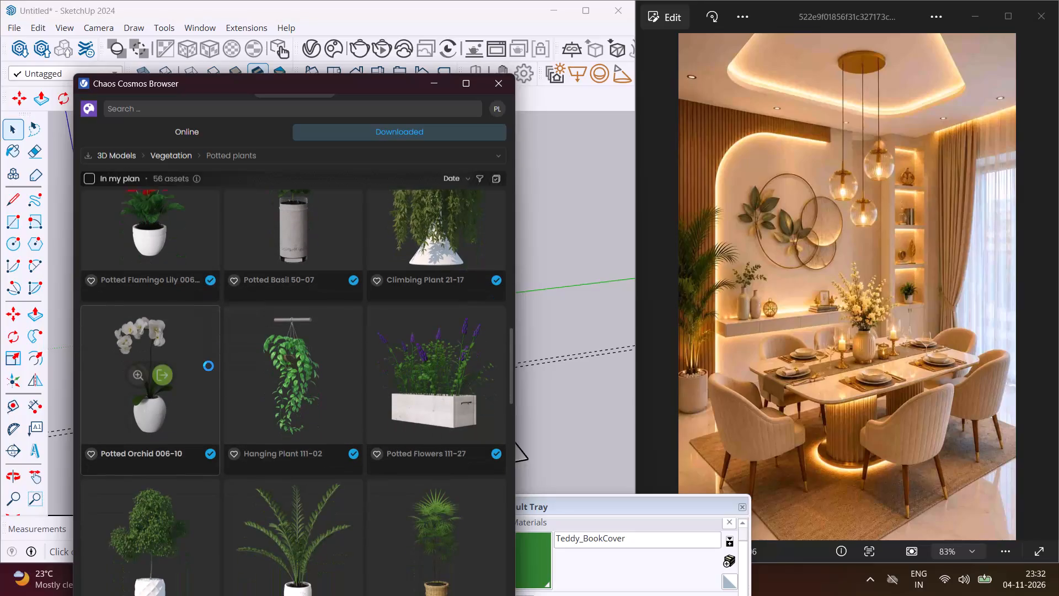
scroll(208, 366, up, 5)
scroll(208, 366, down, 2)
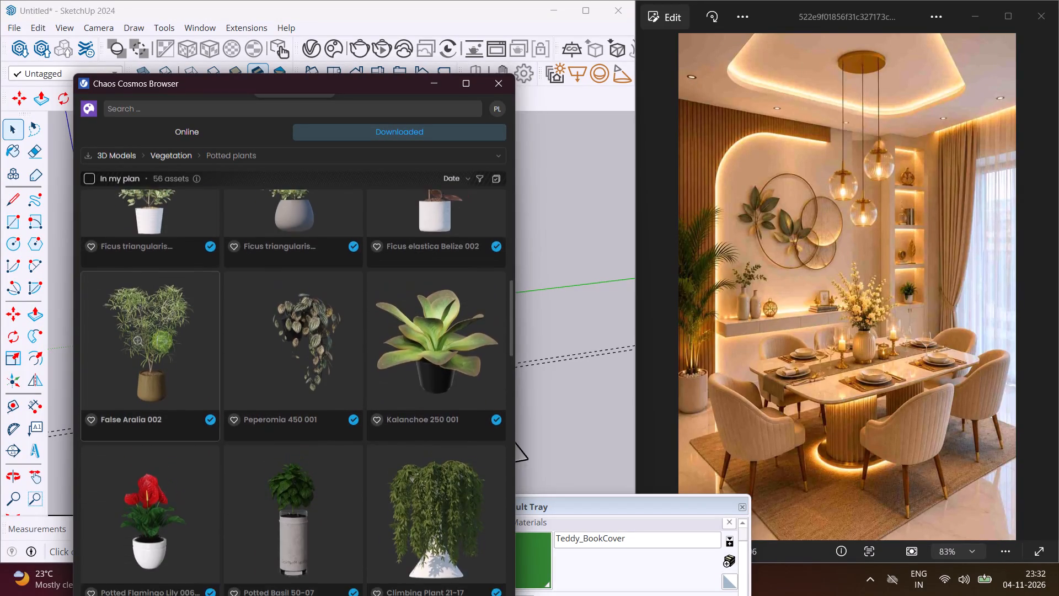
scroll(208, 366, down, 7)
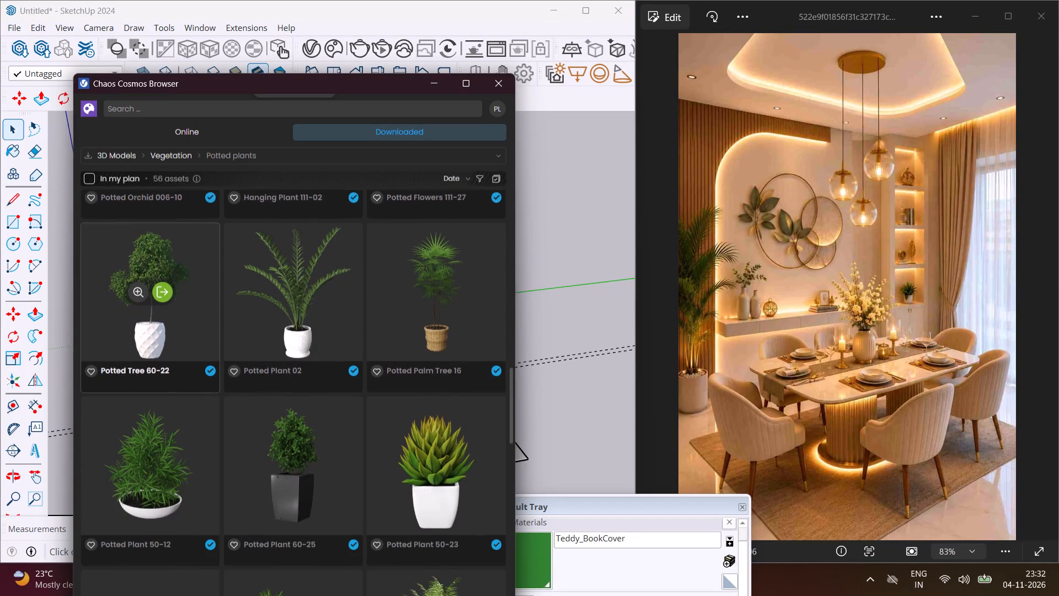
click(303, 265)
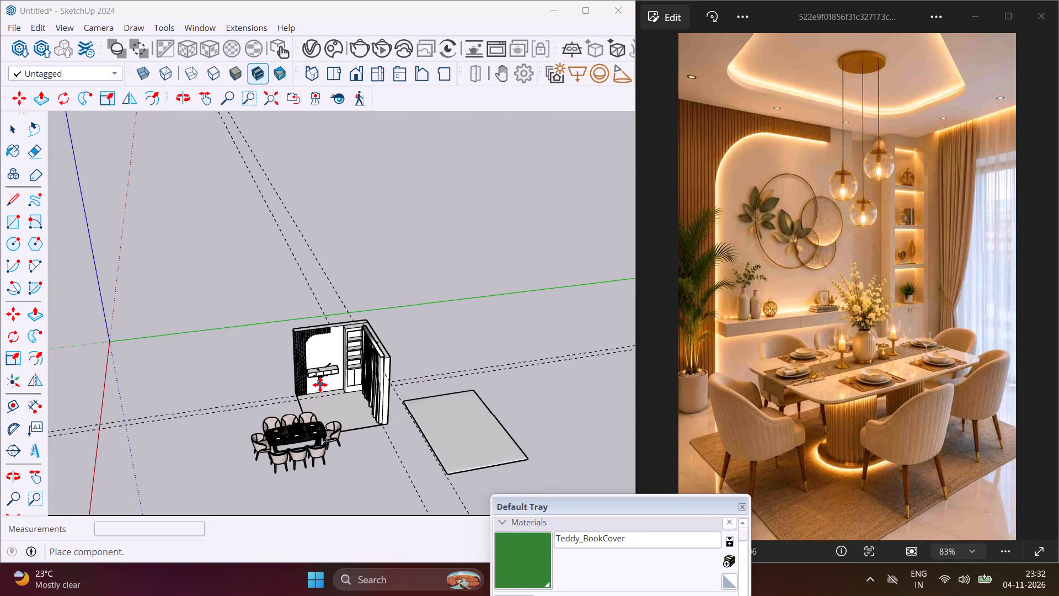
scroll(310, 386, up, 12)
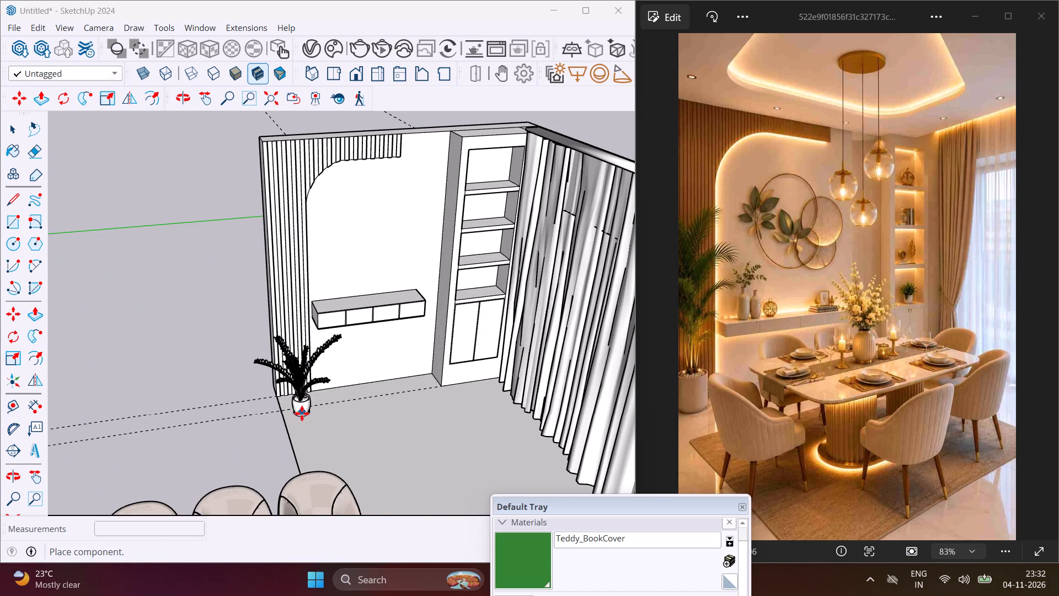
click(300, 413)
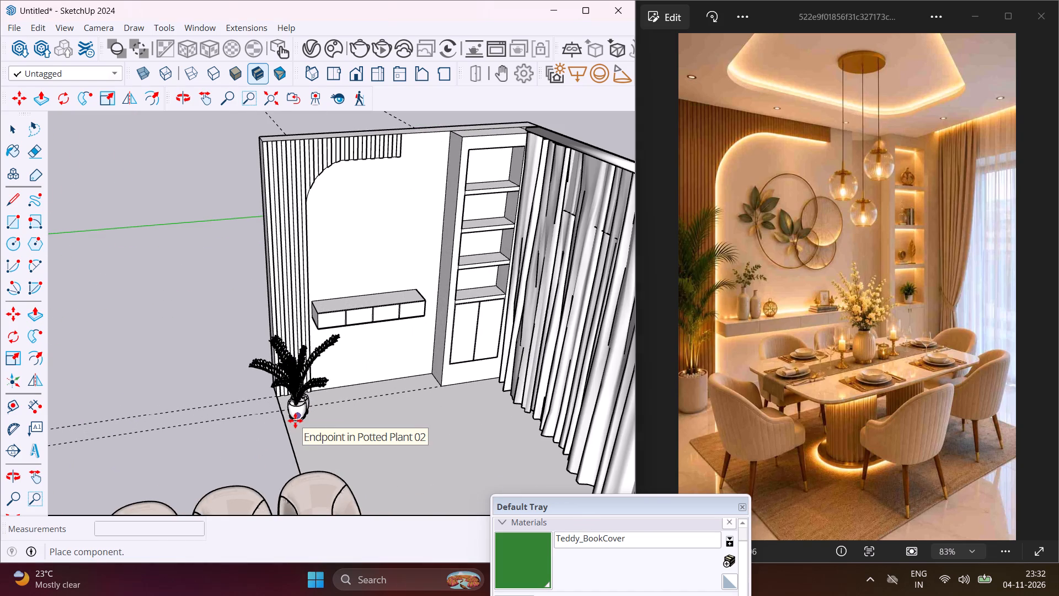
key(Escape)
Examine the remaining downloaded potted plants for further decor matching the reference image.
scroll(248, 405, down, 6)
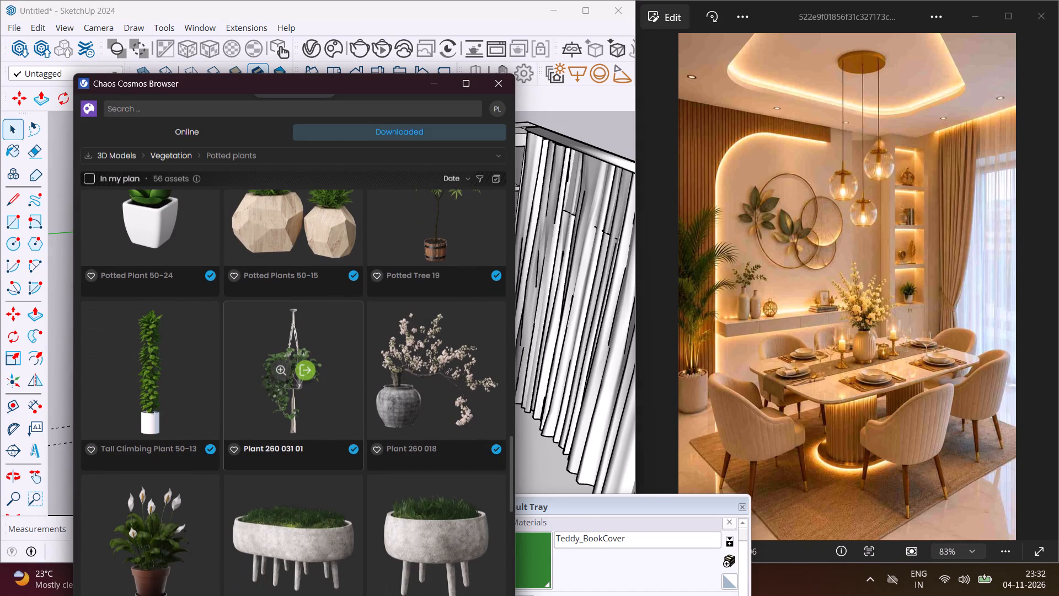
scroll(216, 419, down, 6)
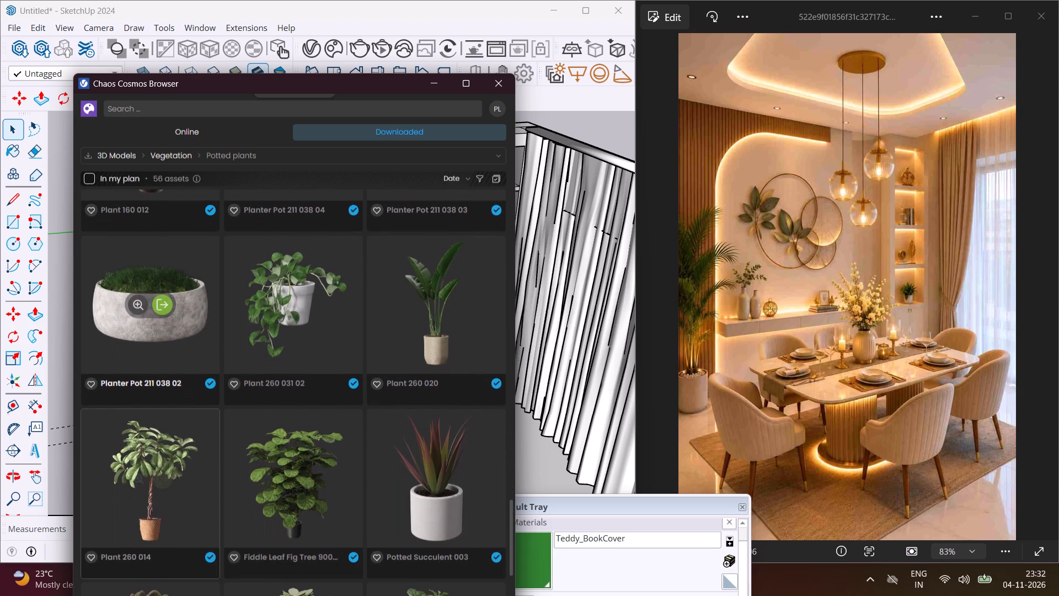
scroll(211, 432, down, 6)
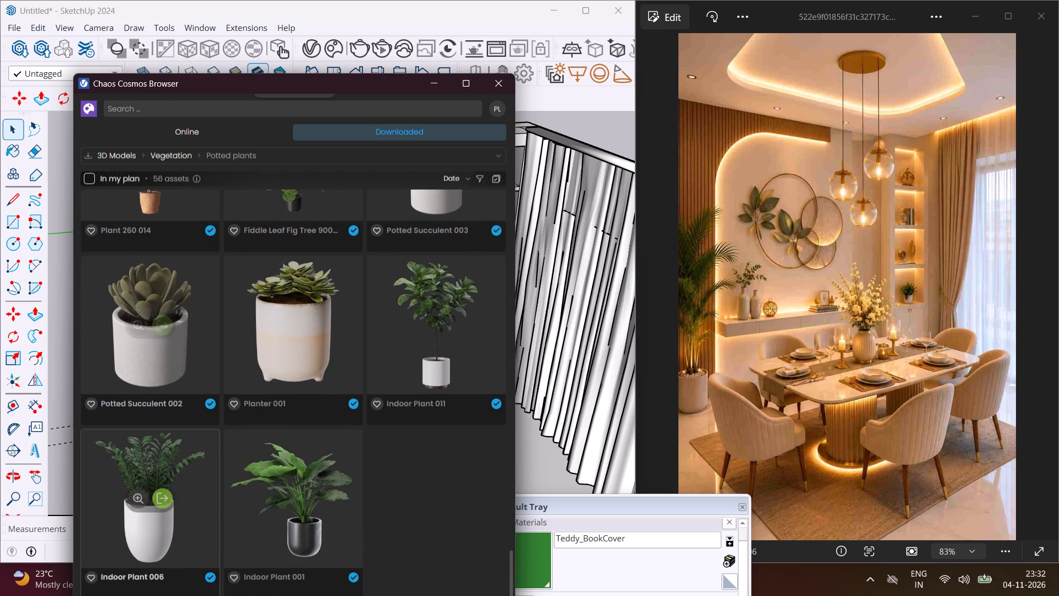
scroll(211, 432, up, 7)
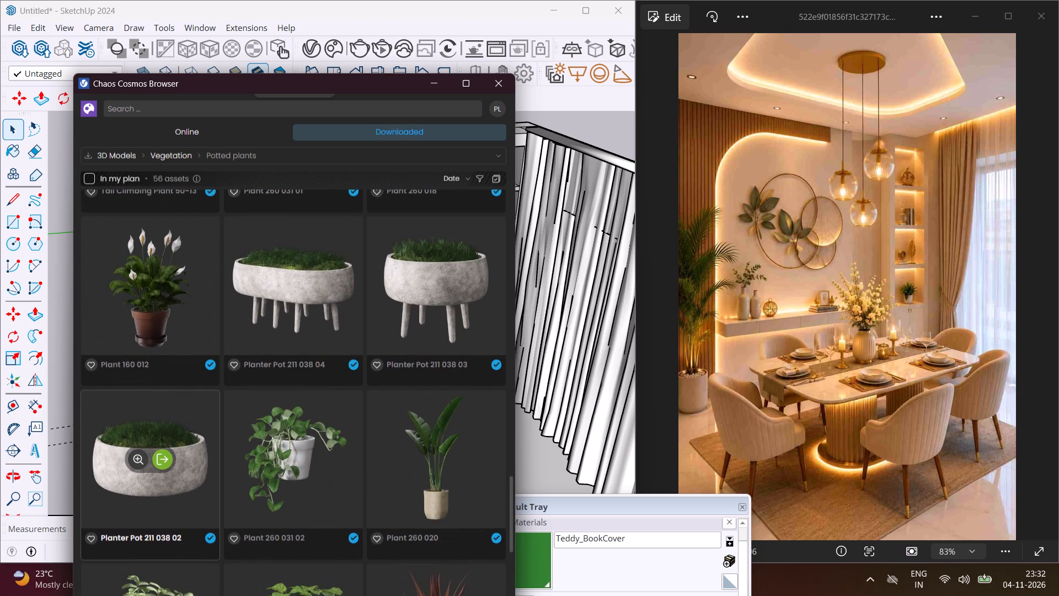
scroll(214, 424, up, 2)
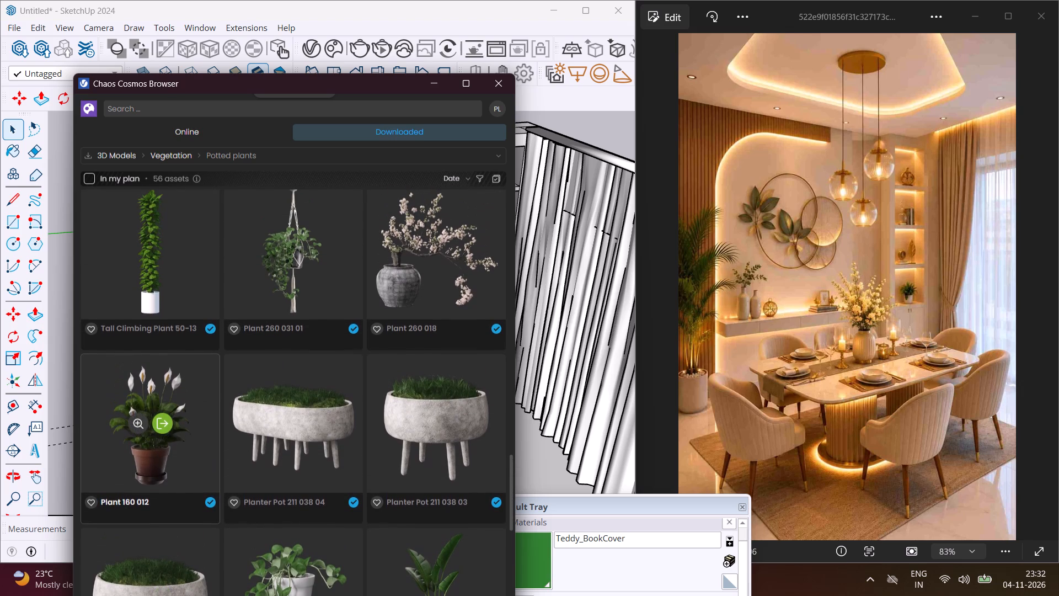
Filter the downloaded Cosmos assets to Vases & planters under 3D Models, Accessories.
click(395, 160)
click(146, 214)
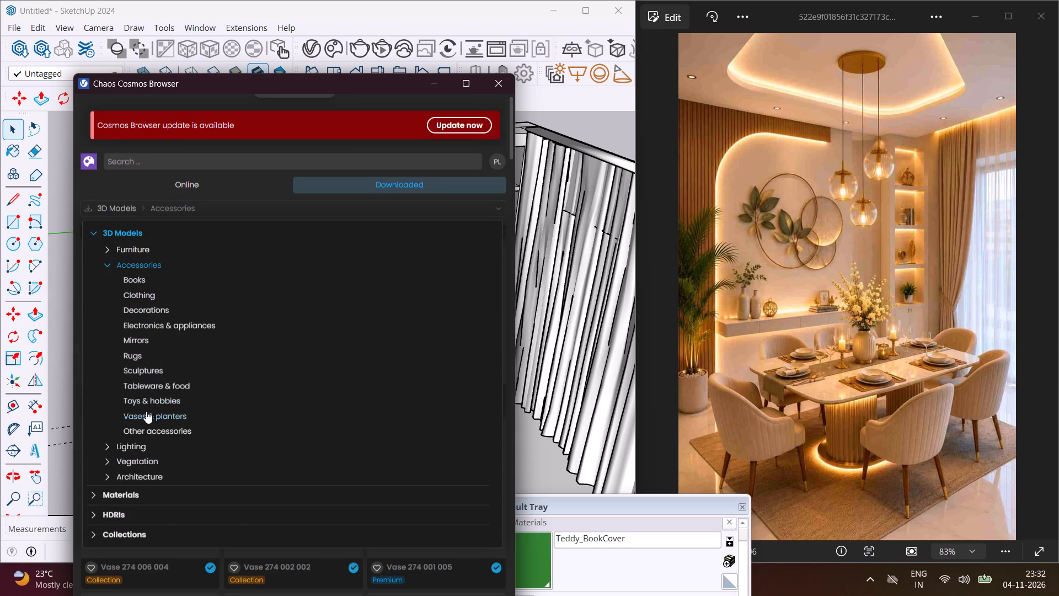
click(146, 411)
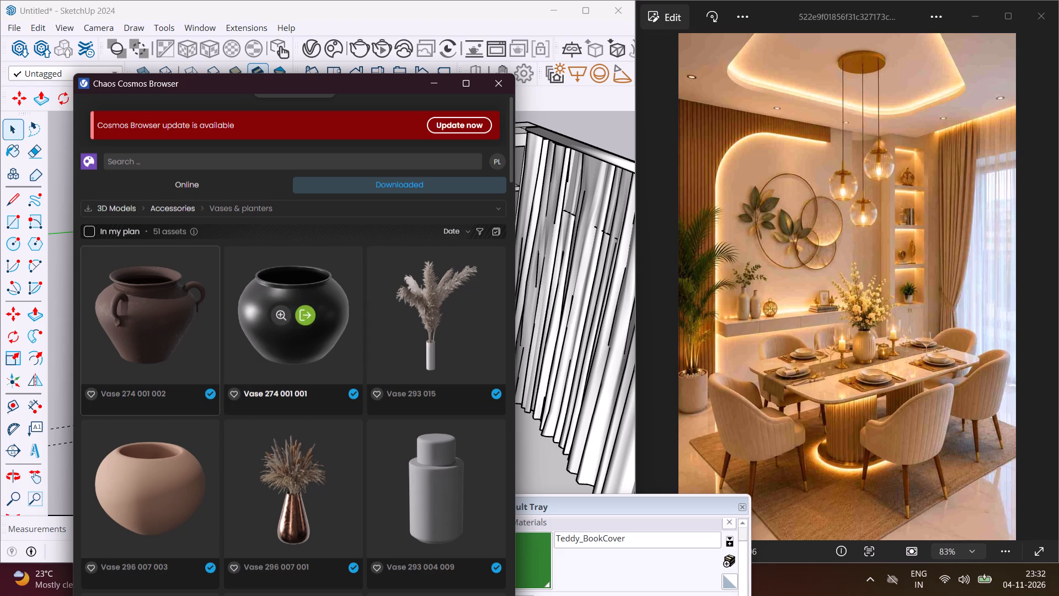
Import Vase 111-18 and place it on top of the floating cabinet, near the end closest to the slatted wall.
scroll(196, 380, down, 13)
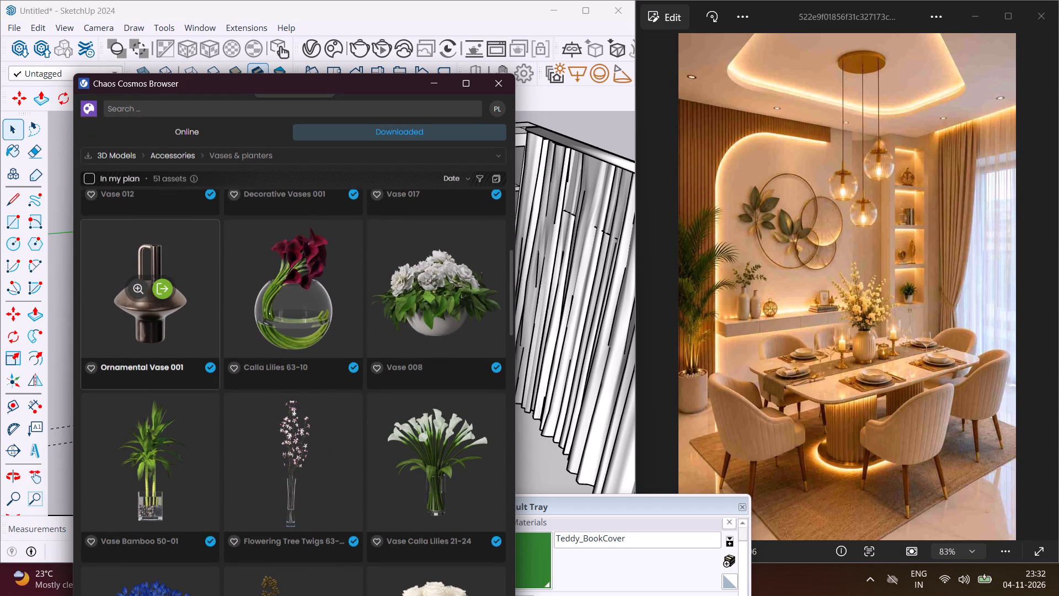
scroll(196, 384, down, 8)
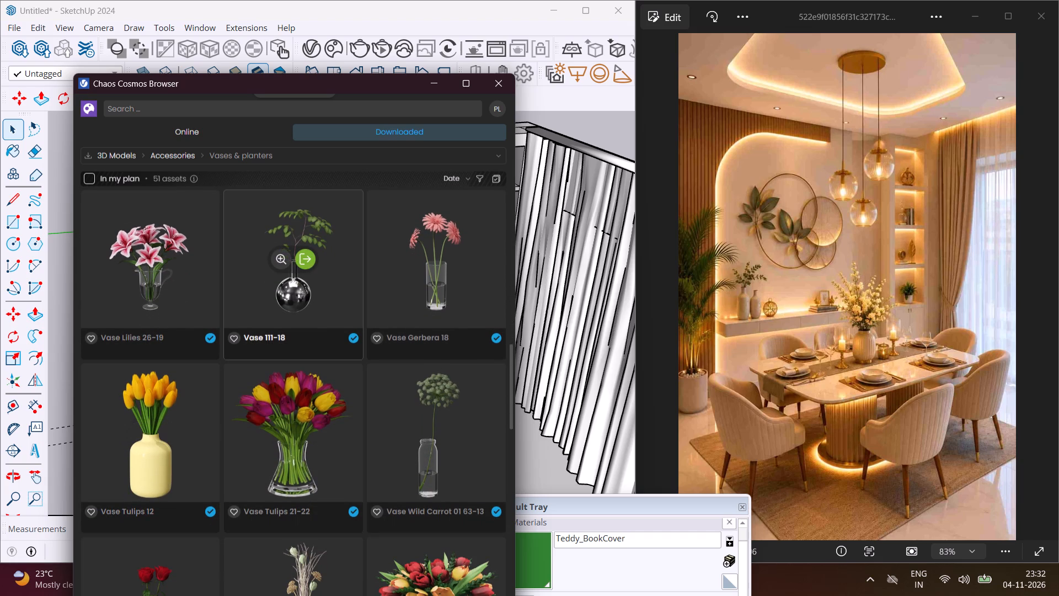
click(305, 260)
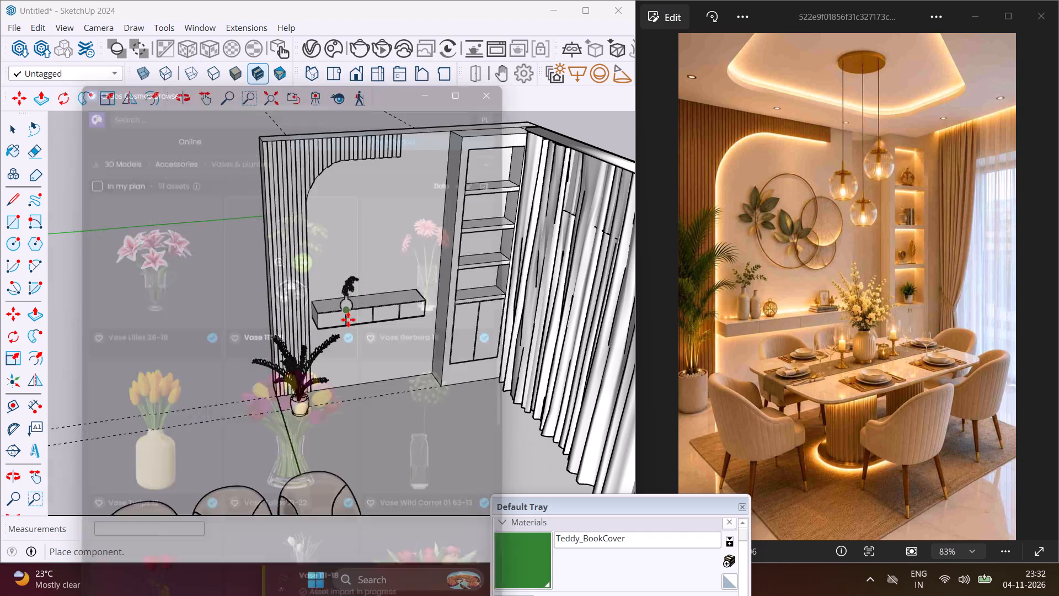
scroll(334, 308, up, 11)
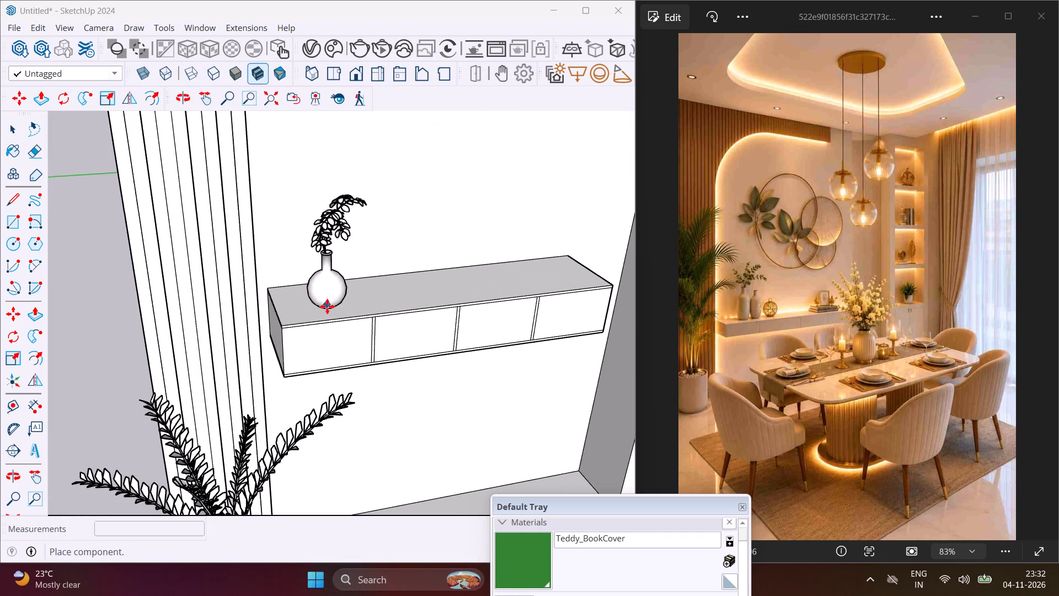
click(333, 304)
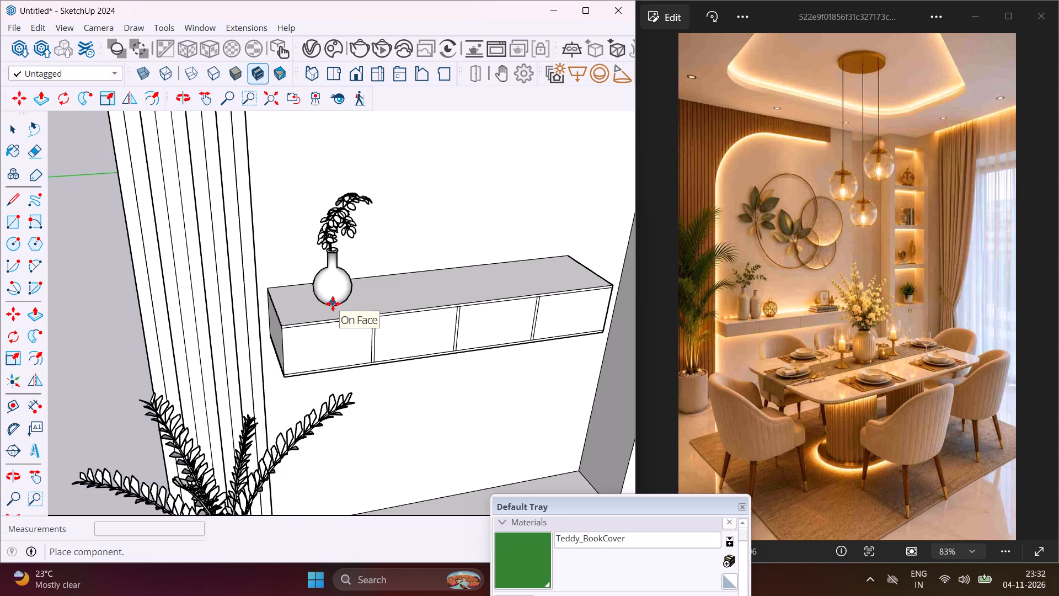
key(Escape)
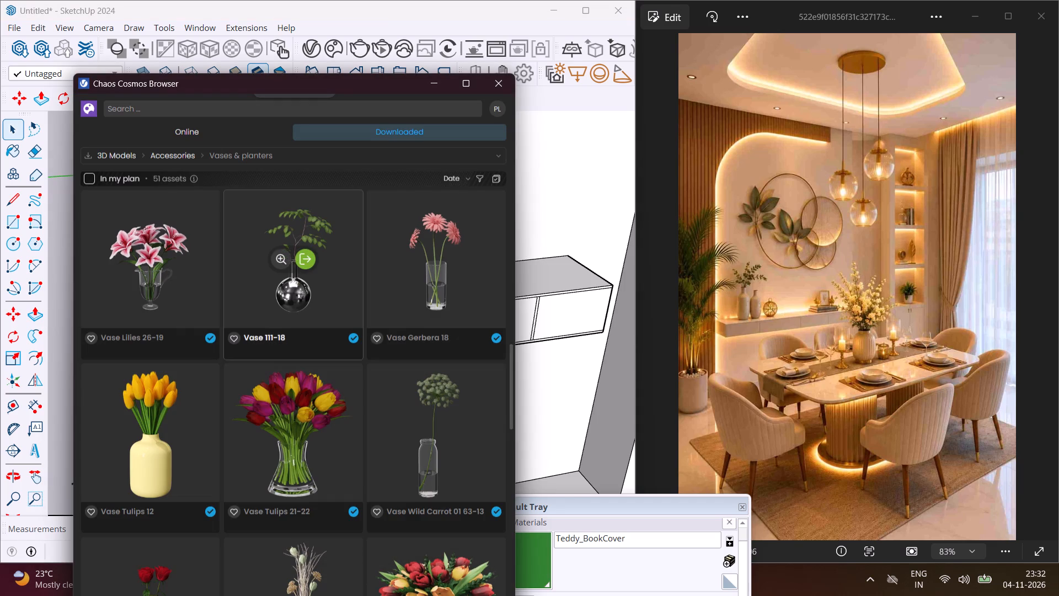
Import Vase 010 and place it on the floating cabinet beside the vase with the leafy branch.
scroll(302, 379, down, 7)
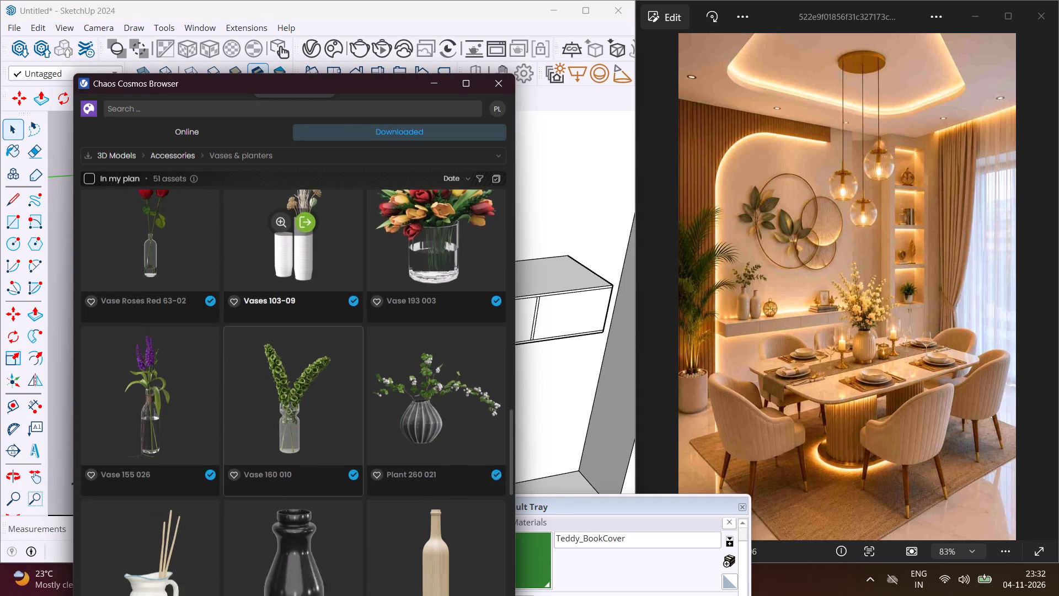
scroll(286, 385, down, 5)
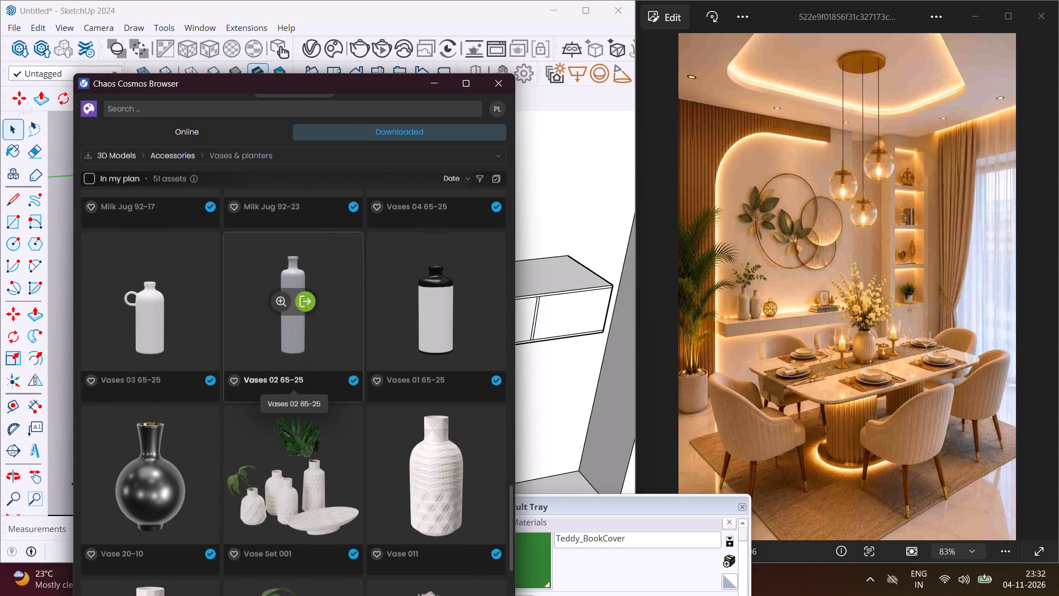
scroll(286, 385, down, 6)
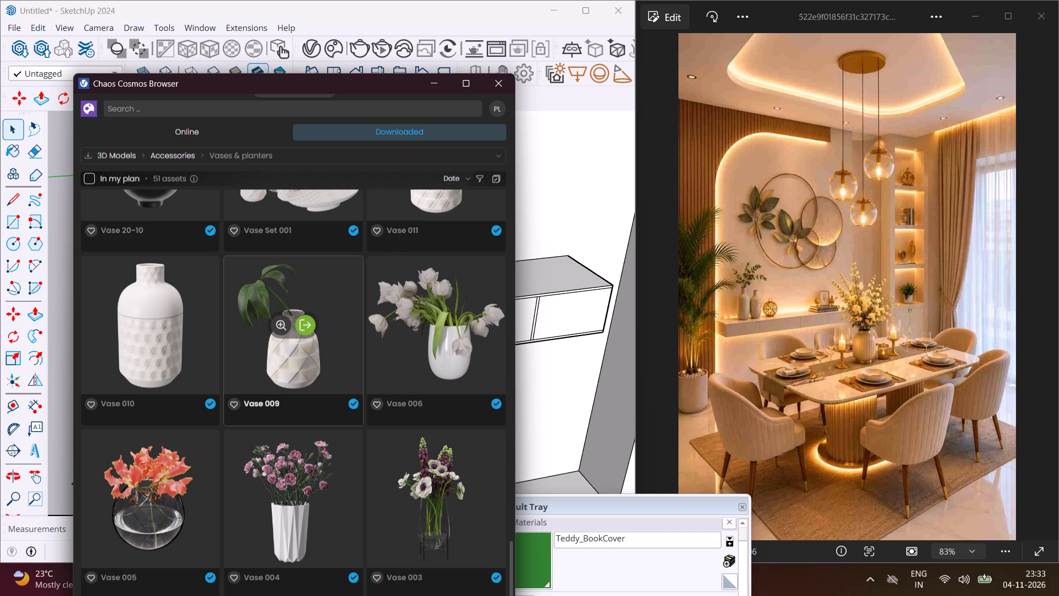
scroll(282, 405, down, 5)
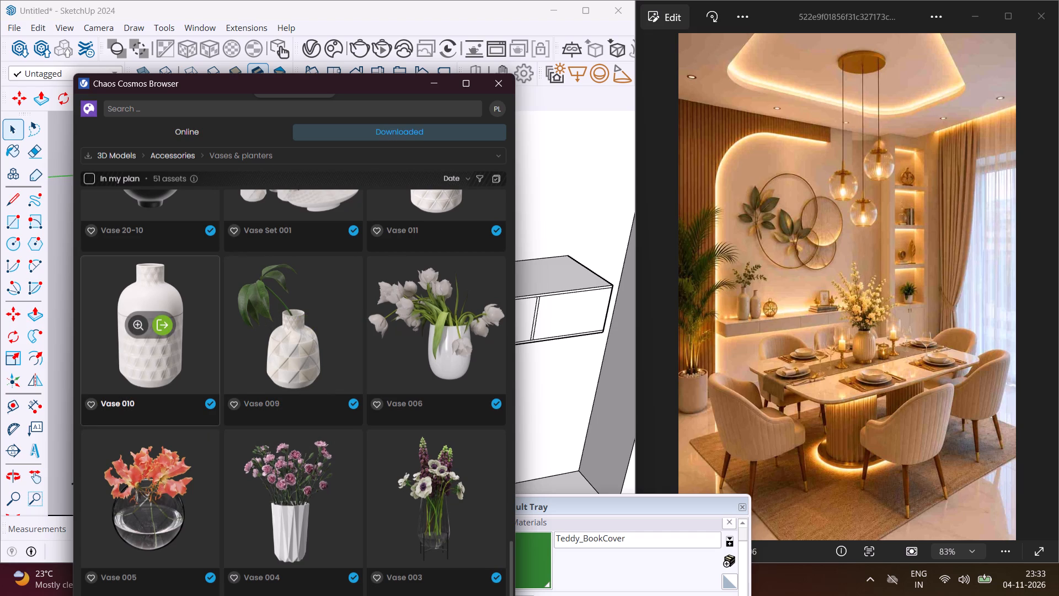
click(165, 326)
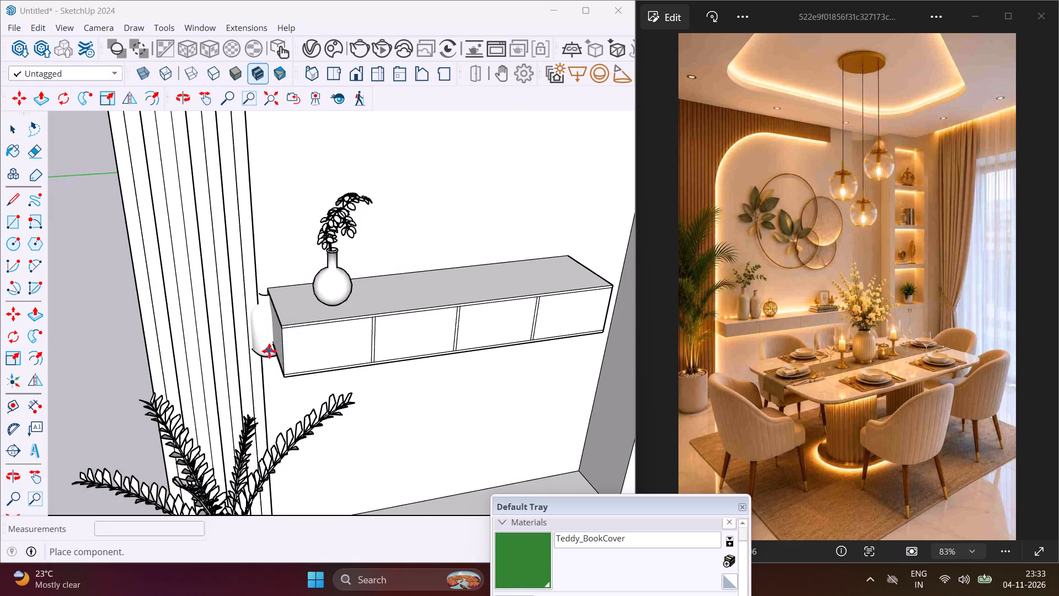
scroll(339, 340, up, 3)
scroll(378, 297, up, 2)
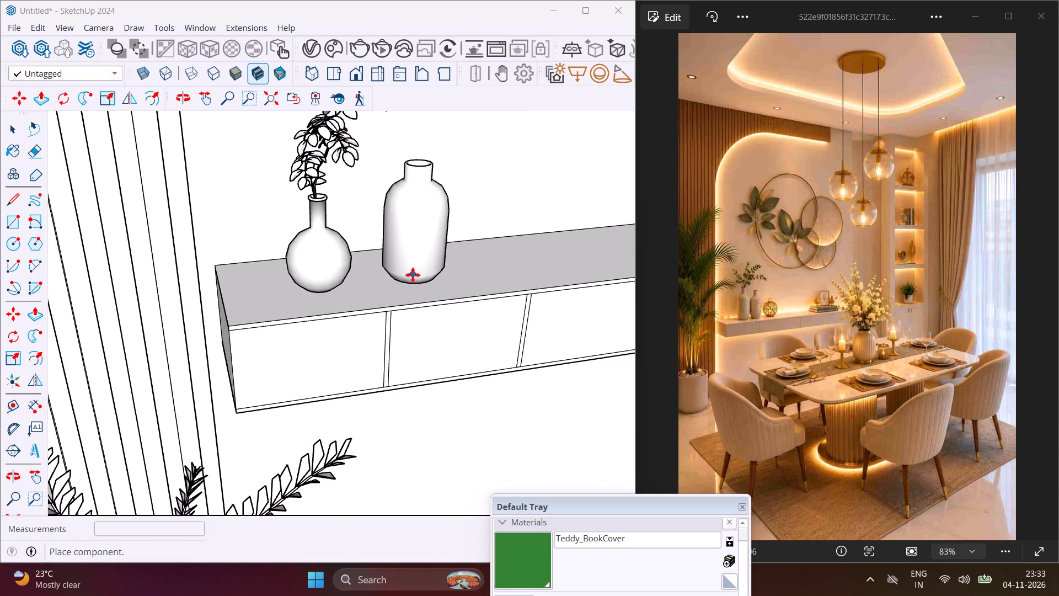
click(398, 275)
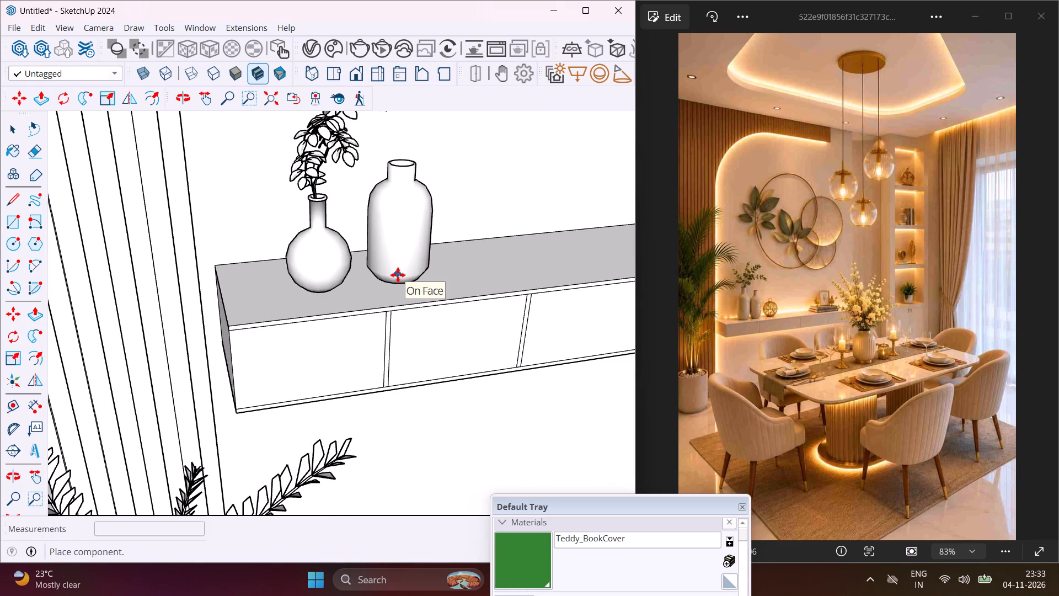
key(Escape)
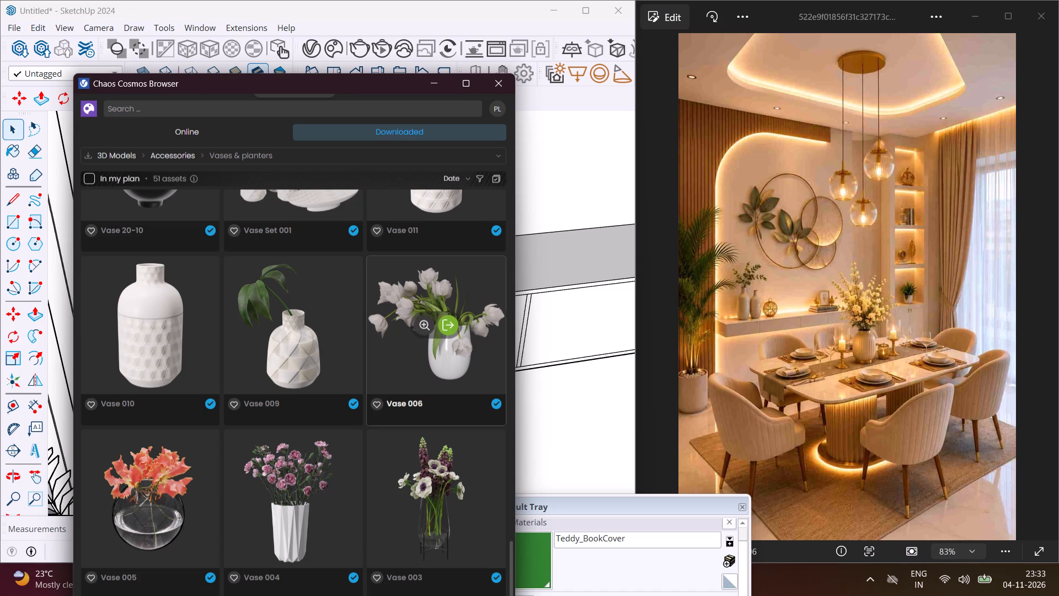
Import Vase 20-10 and place it on the shelf of the display column's second compartment from the top.
scroll(303, 337, down, 8)
scroll(263, 458, up, 8)
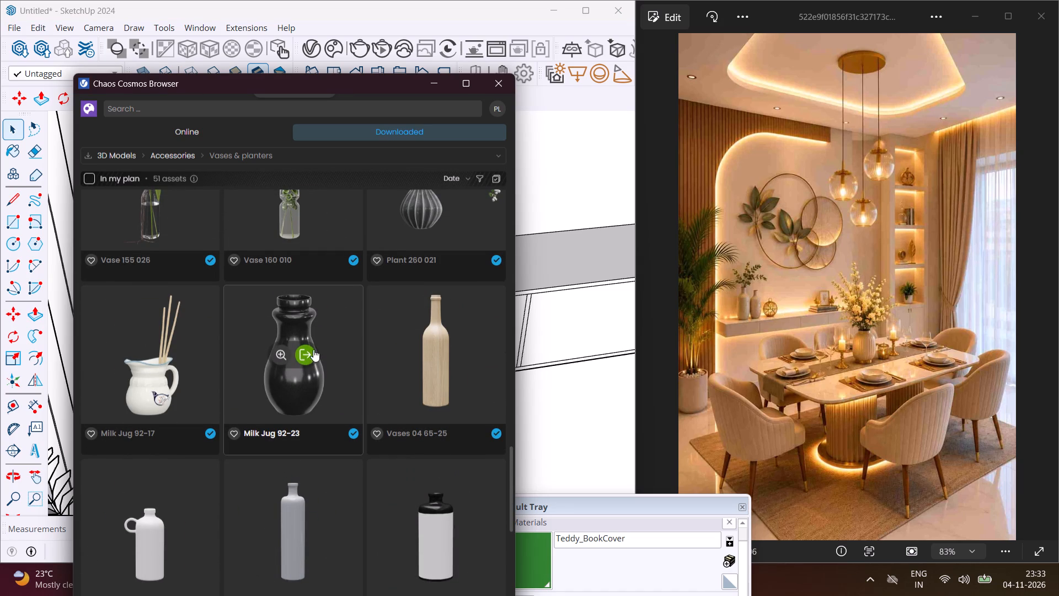
scroll(286, 322, up, 1)
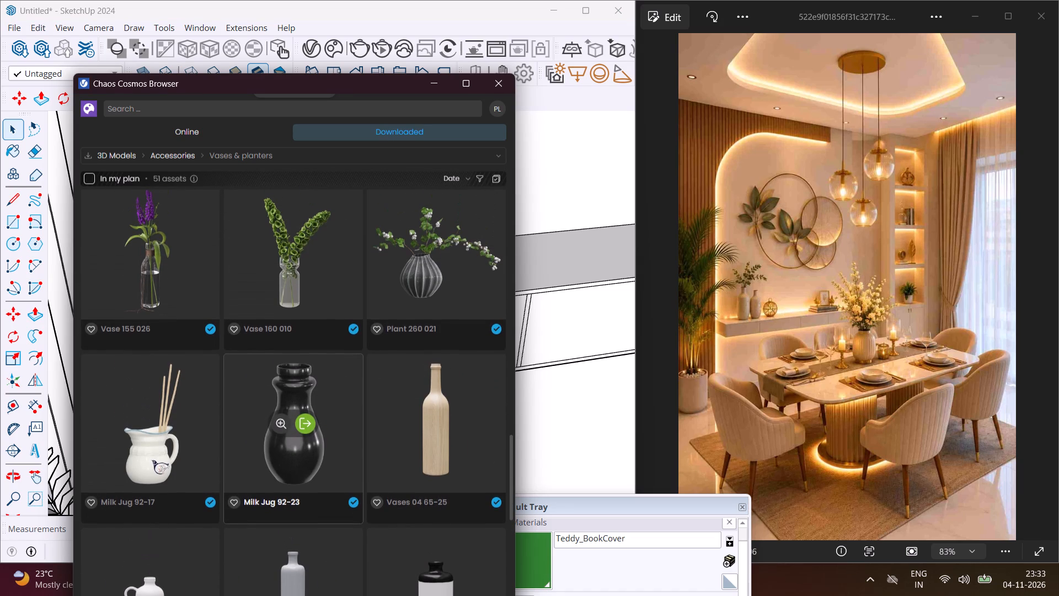
scroll(286, 322, down, 3)
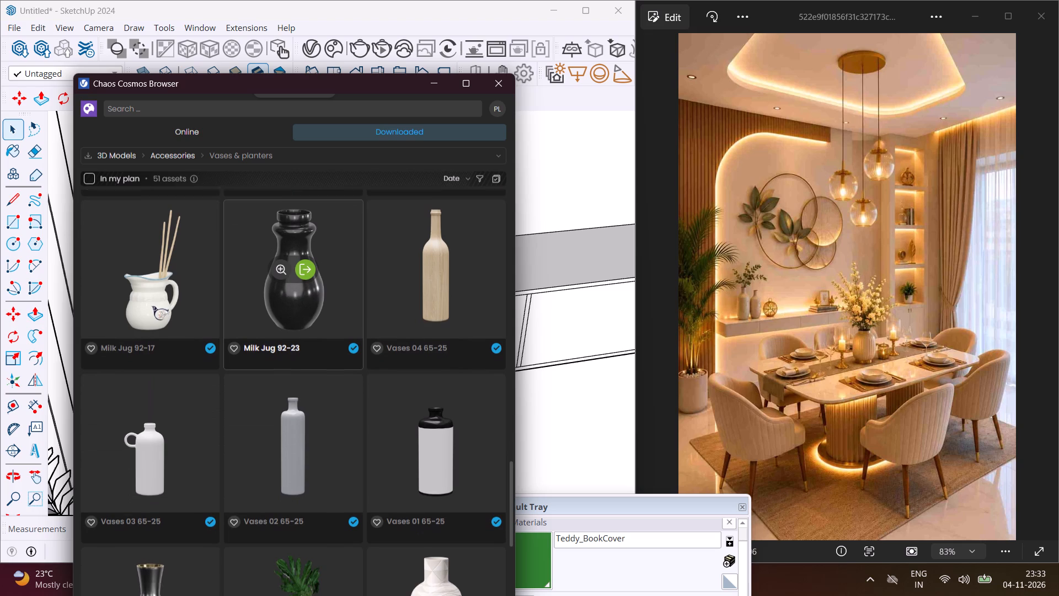
scroll(286, 322, up, 1)
scroll(286, 322, down, 4)
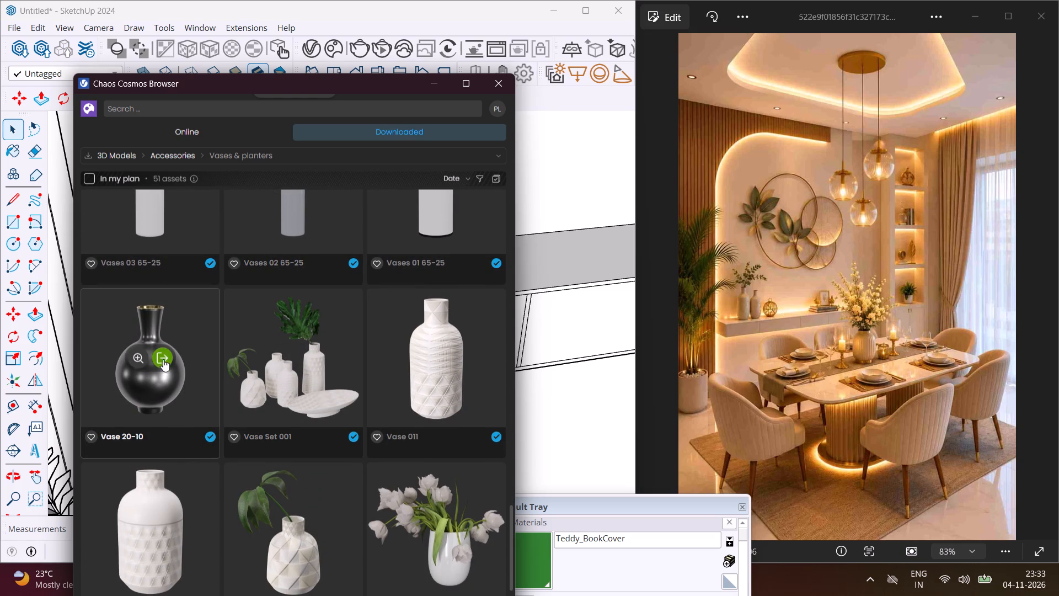
click(158, 359)
scroll(188, 377, down, 8)
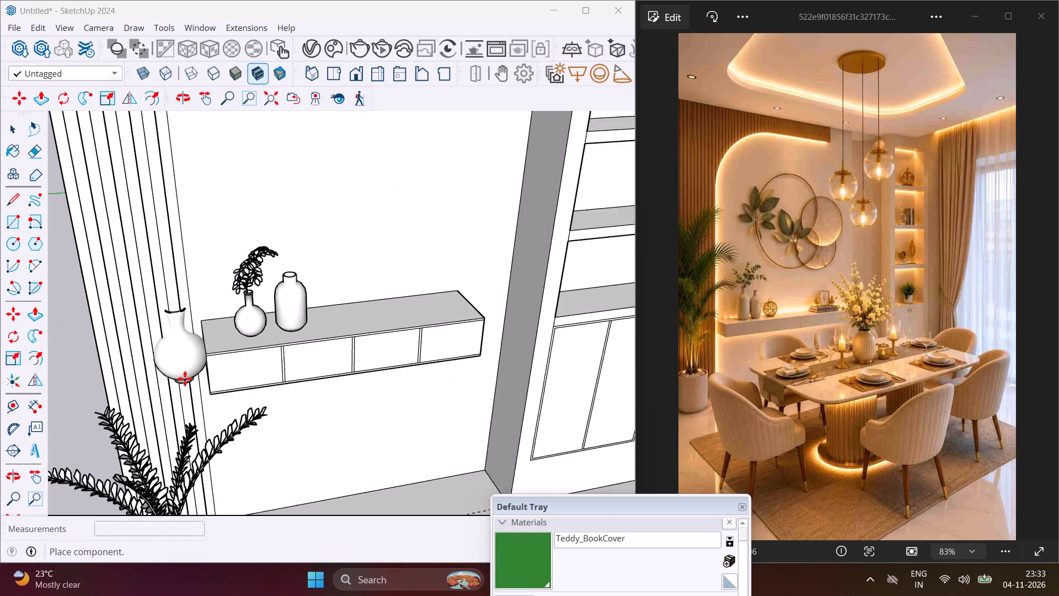
scroll(185, 379, down, 6)
scroll(410, 251, up, 3)
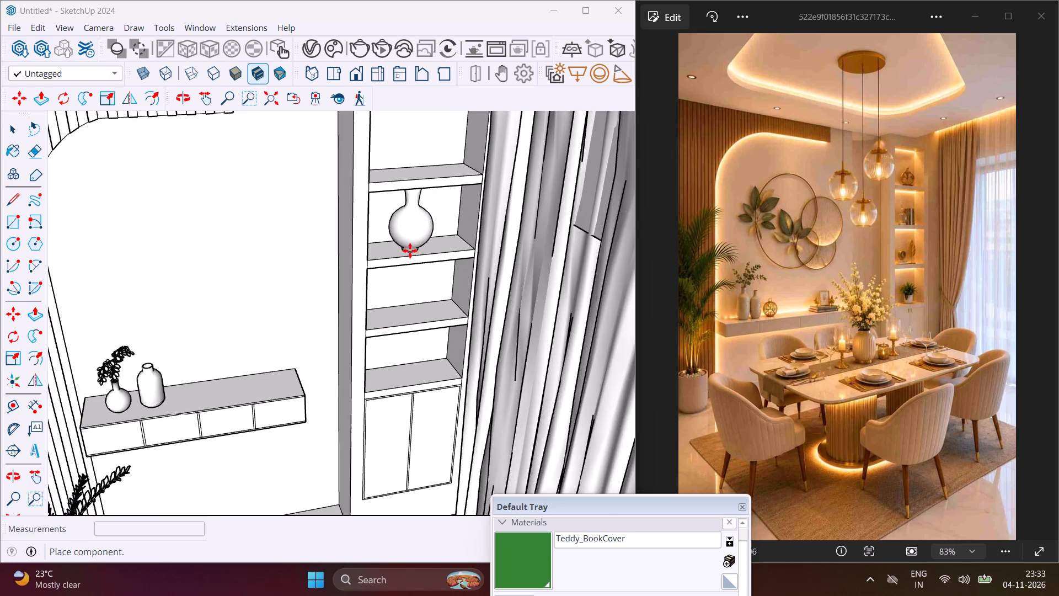
scroll(410, 251, up, 7)
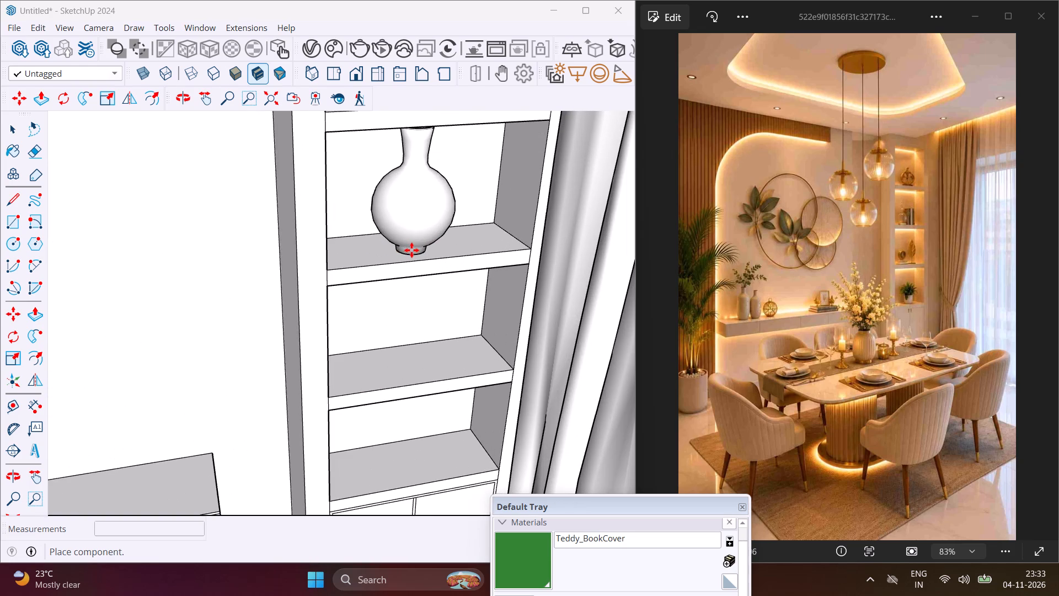
scroll(411, 250, down, 6)
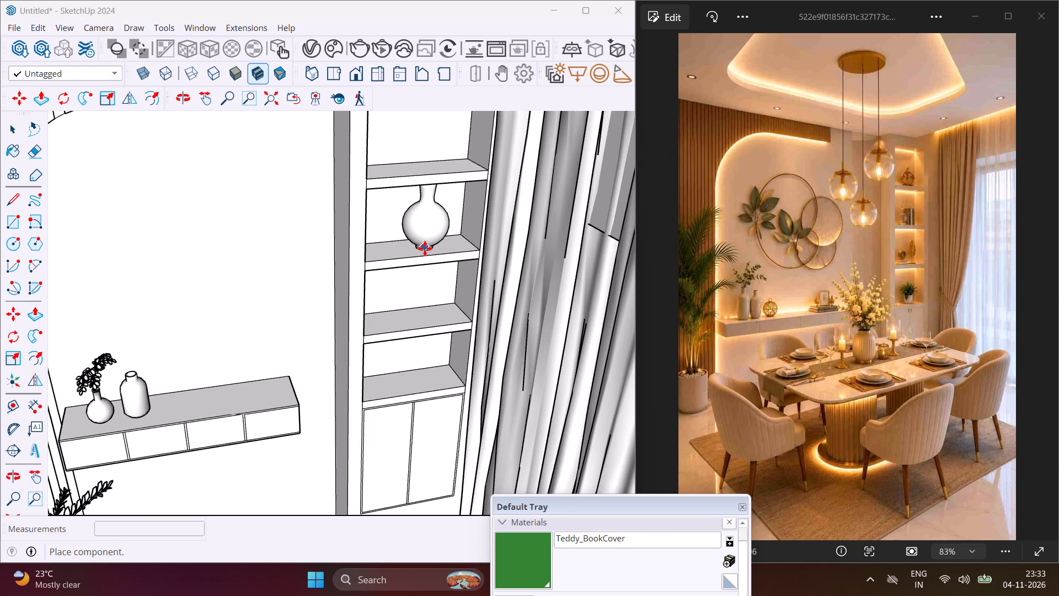
click(418, 248)
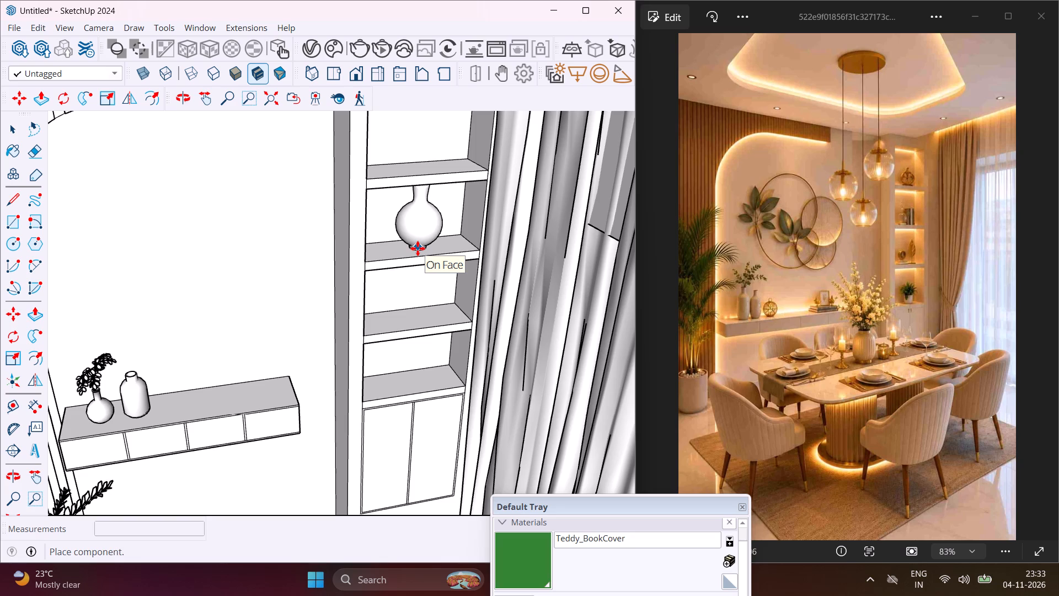
middle_drag(418, 248, 431, 155)
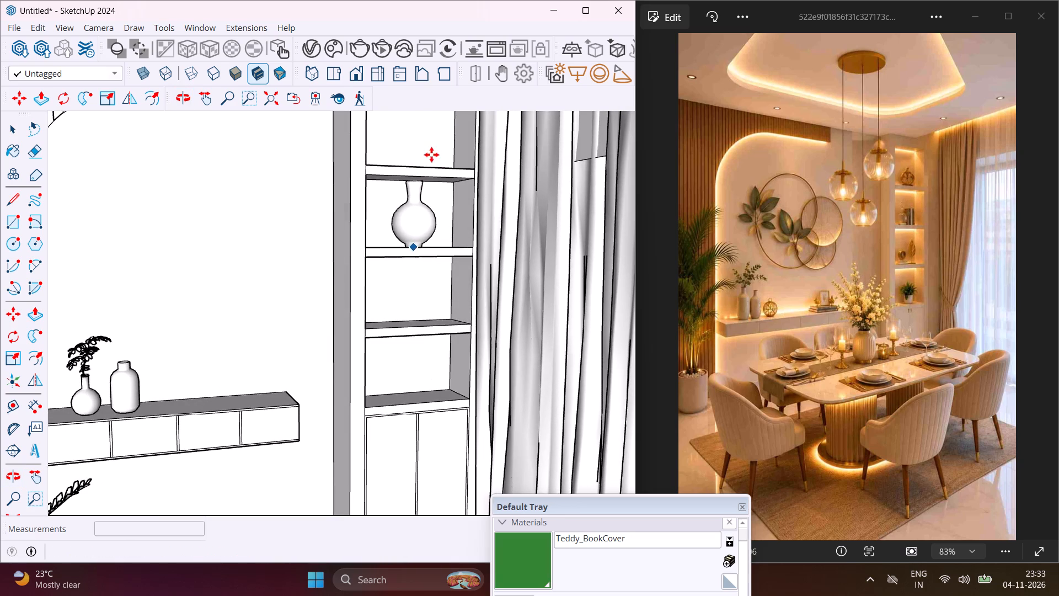
key(Escape)
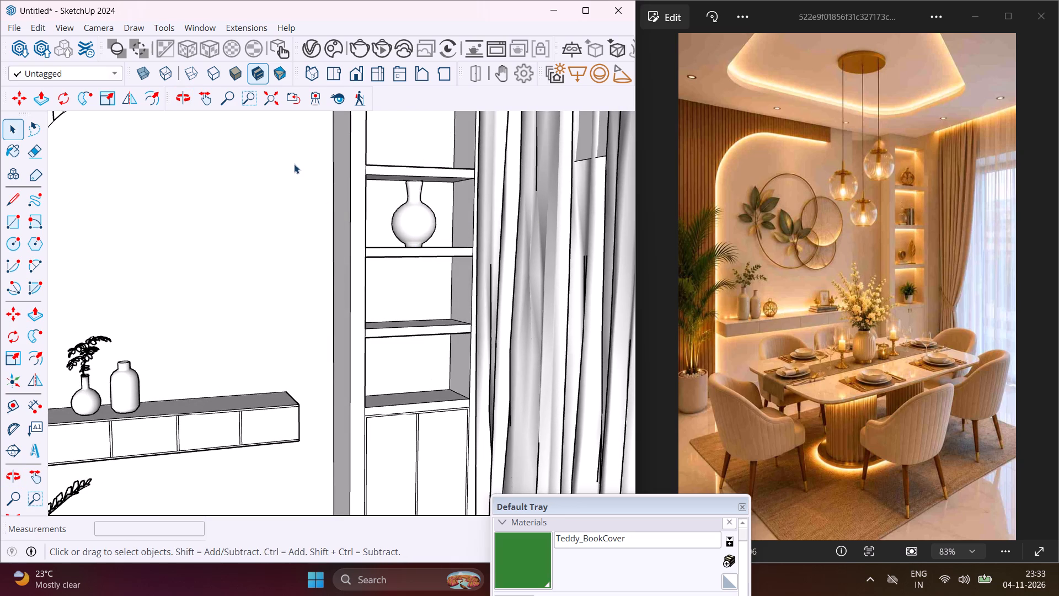
Import Ornamental Vase 001 and place it on the shelf of the display column's third compartment from the top.
click(335, 49)
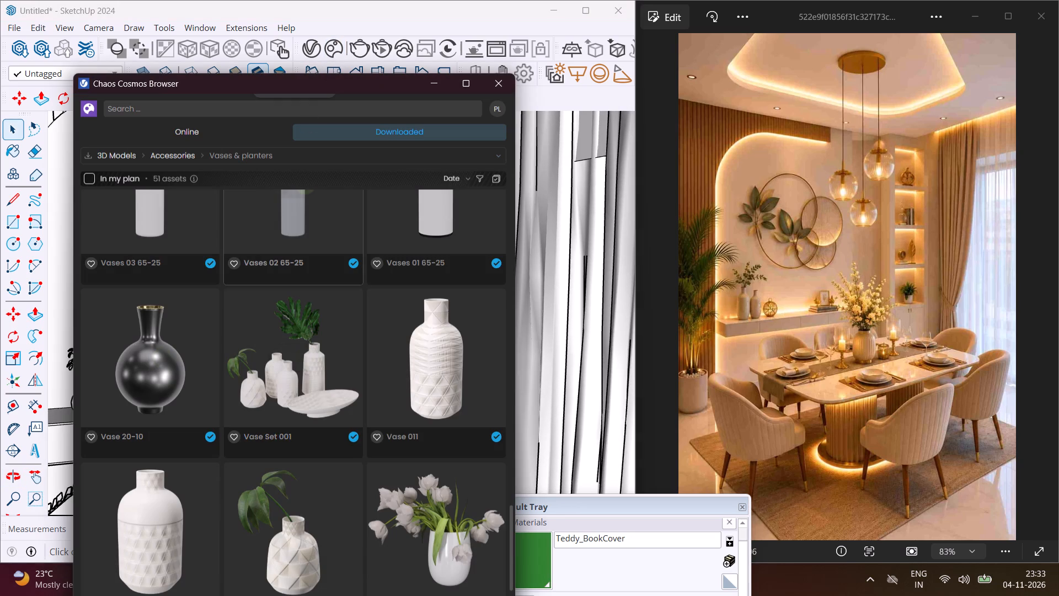
scroll(234, 261, up, 11)
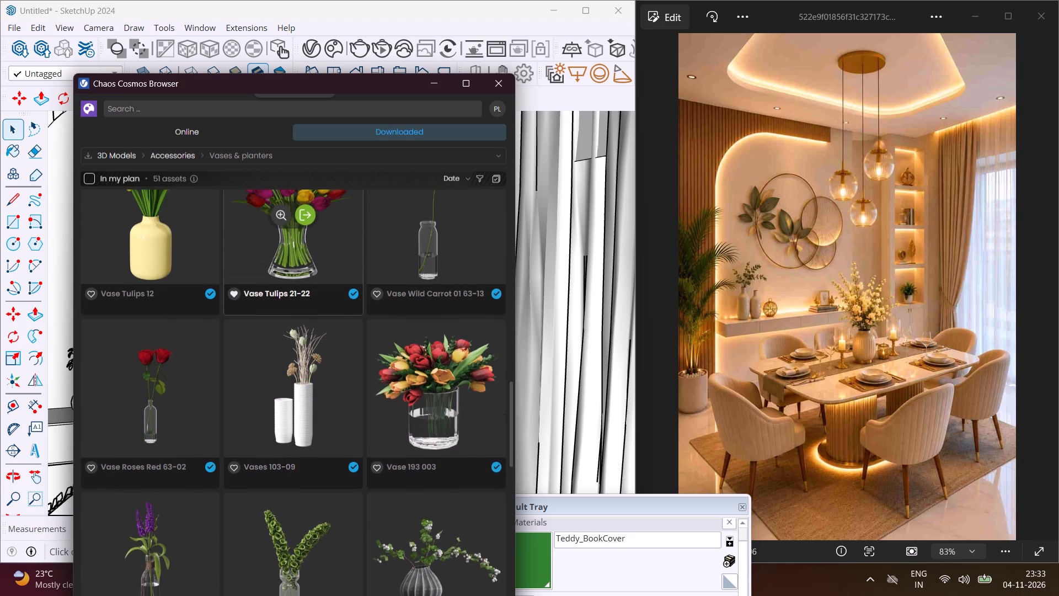
scroll(234, 261, up, 2)
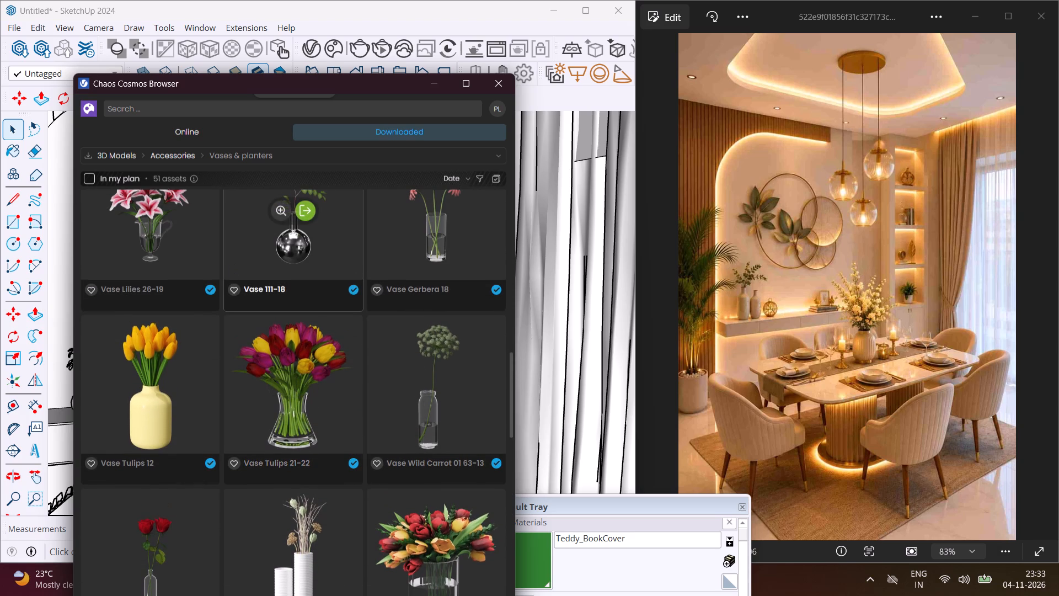
scroll(234, 261, up, 9)
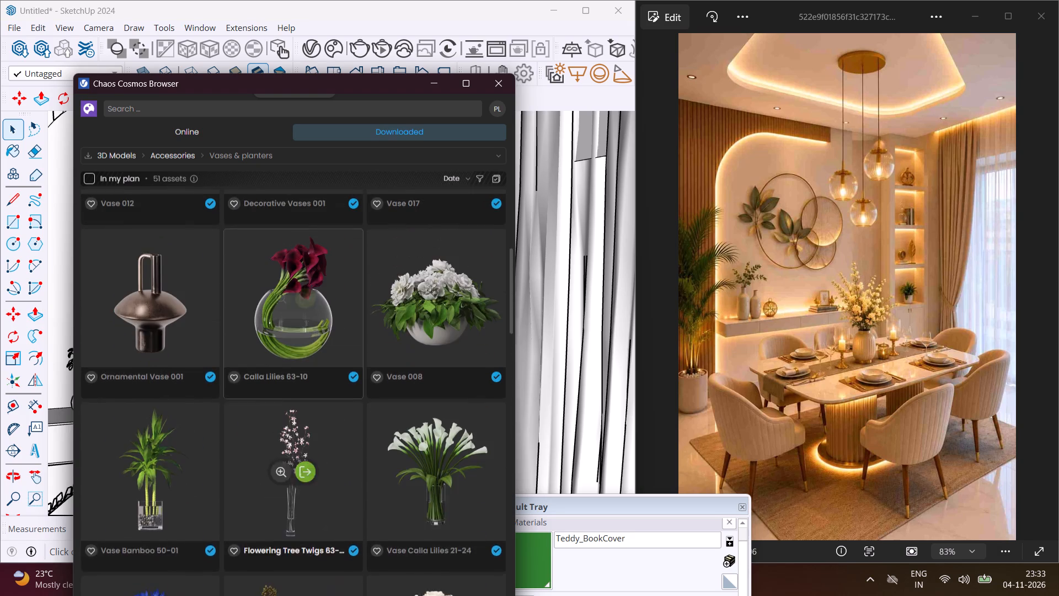
scroll(234, 261, up, 4)
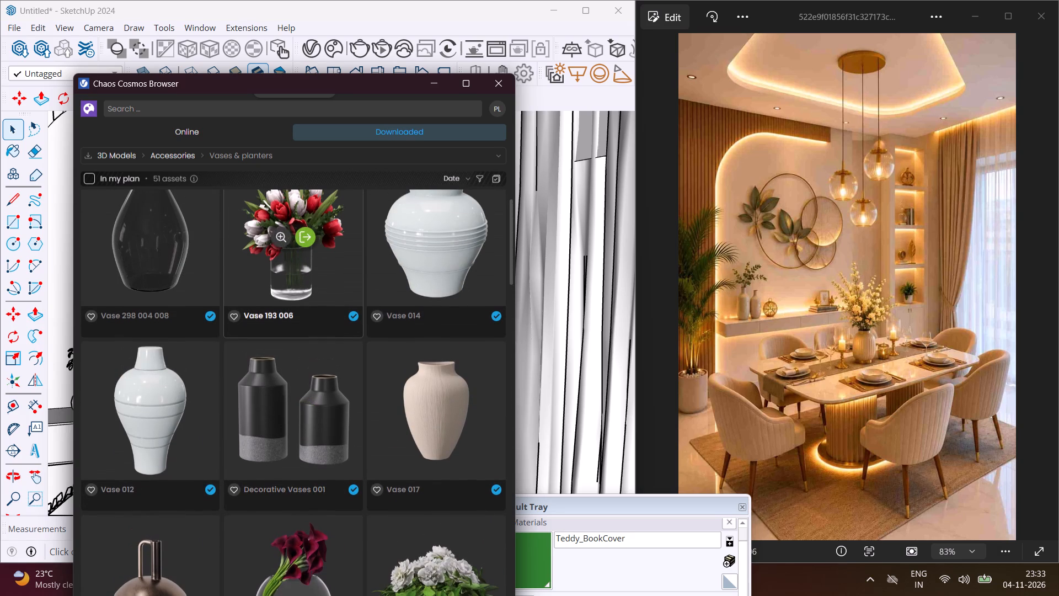
scroll(234, 261, down, 2)
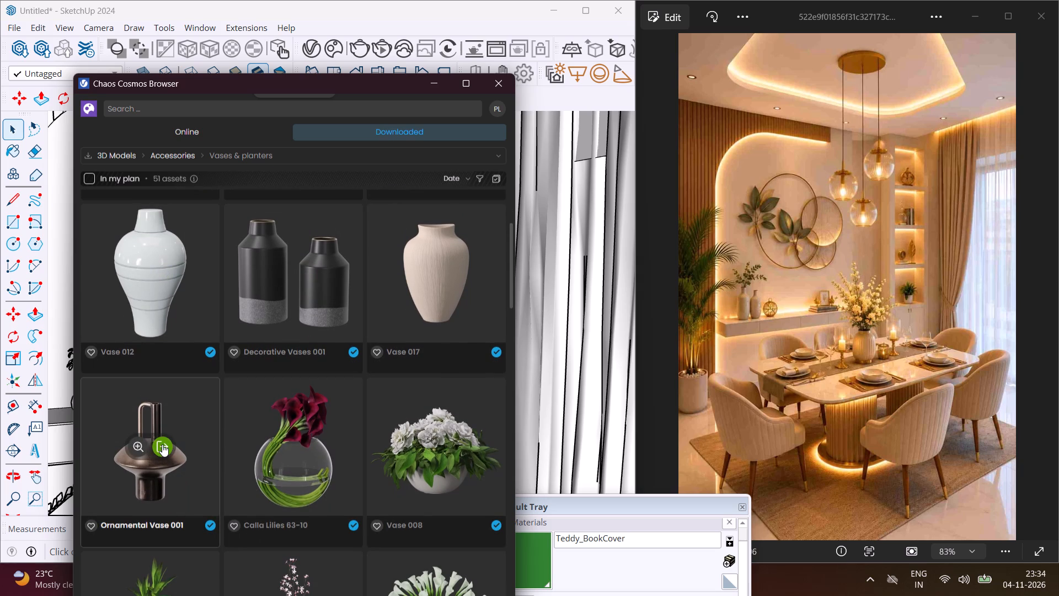
click(162, 444)
scroll(165, 388, down, 3)
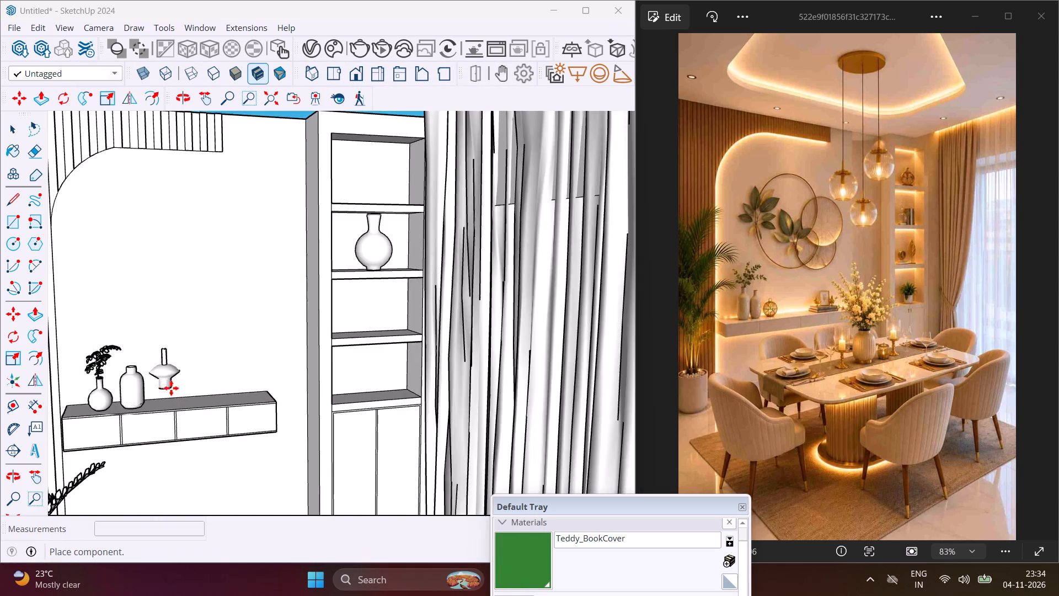
middle_drag(256, 397, 255, 456)
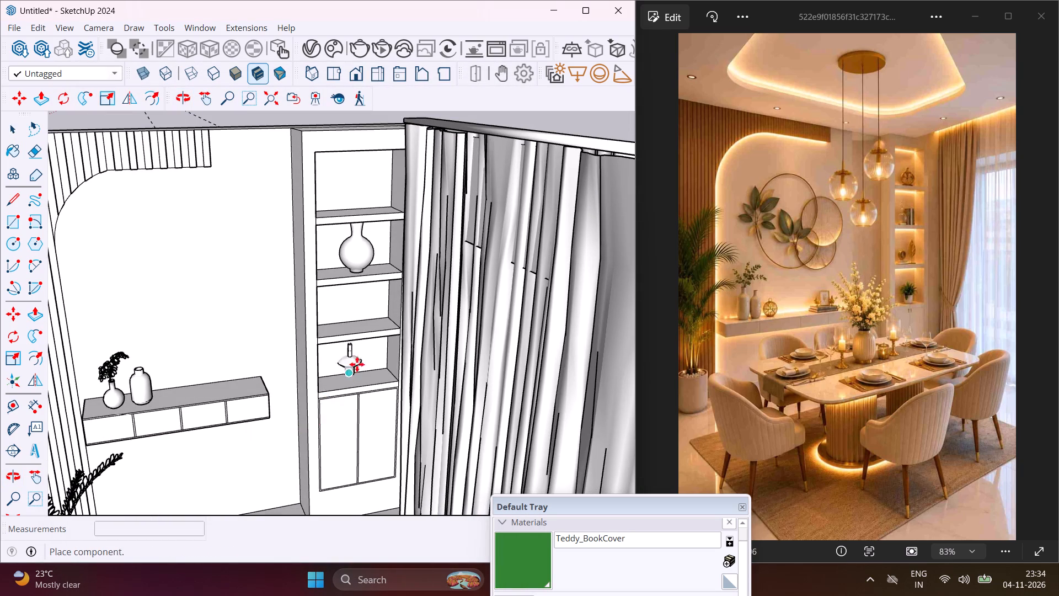
scroll(361, 345, up, 7)
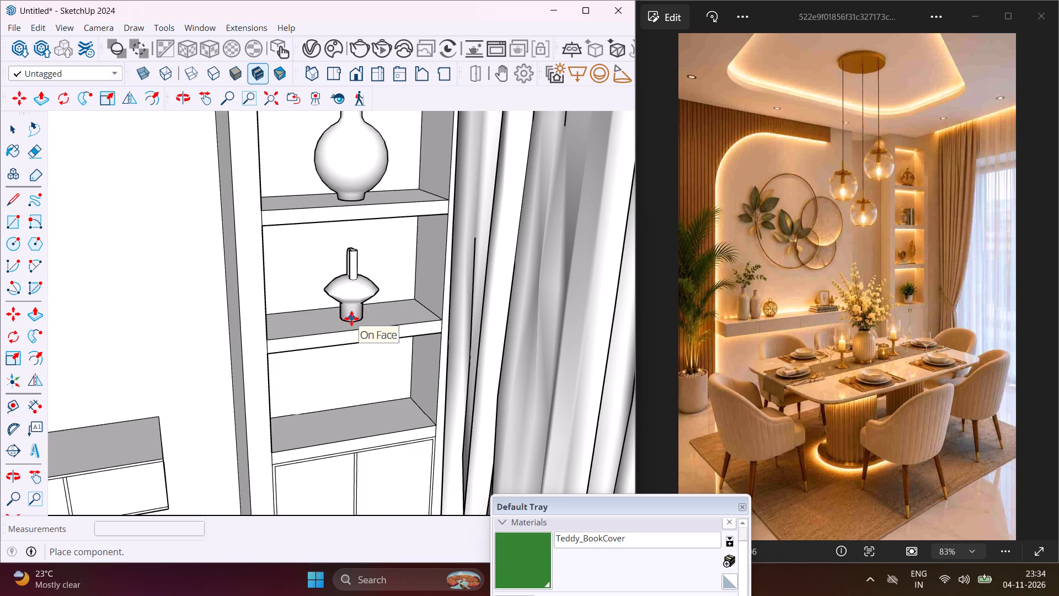
click(351, 318)
key(Escape)
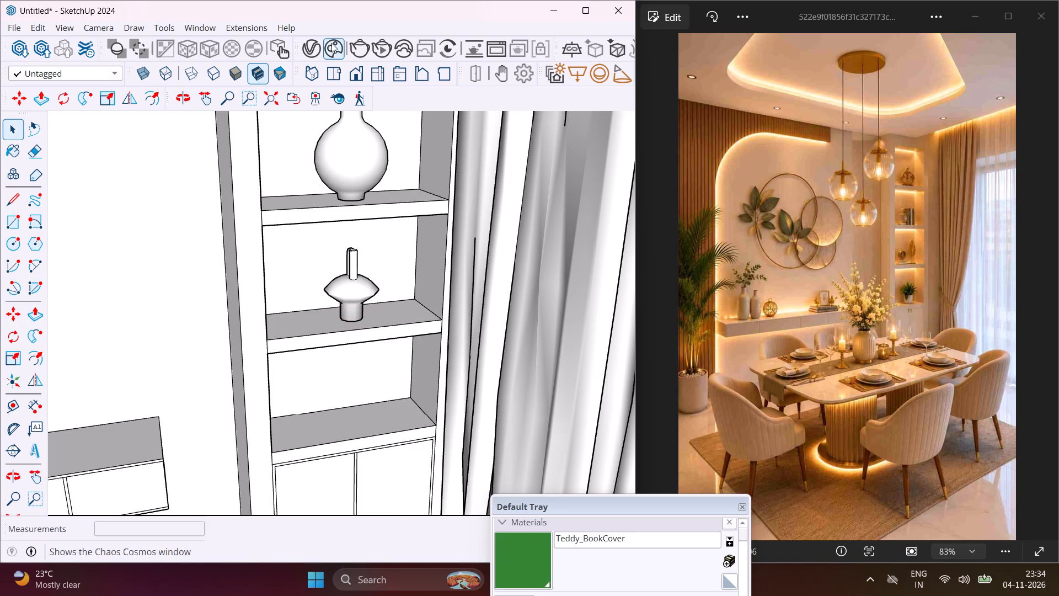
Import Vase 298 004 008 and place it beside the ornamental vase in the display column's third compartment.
click(331, 43)
scroll(293, 281, up, 3)
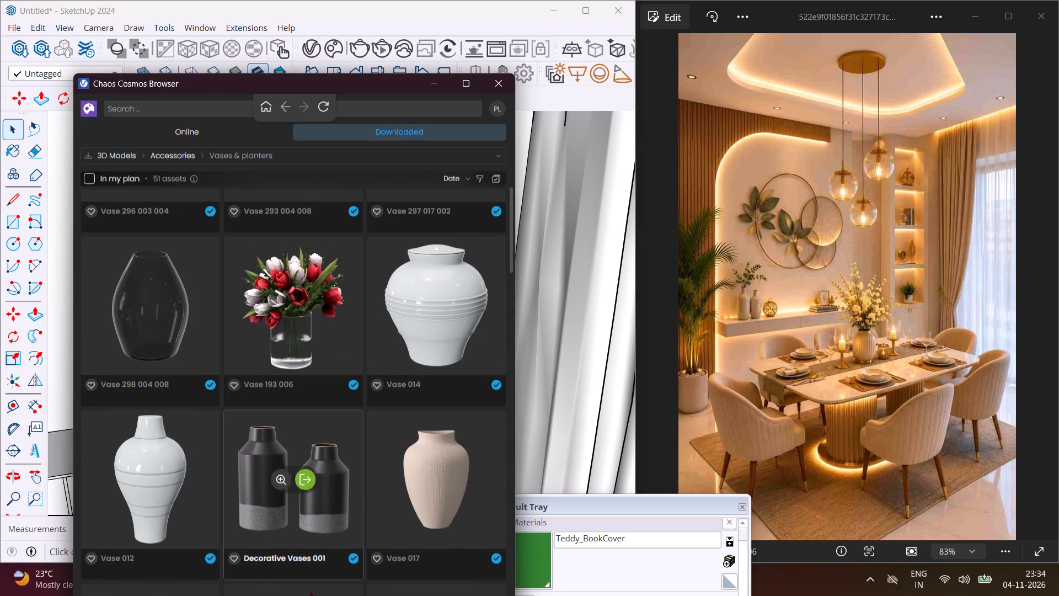
scroll(255, 278, up, 4)
scroll(247, 282, down, 2)
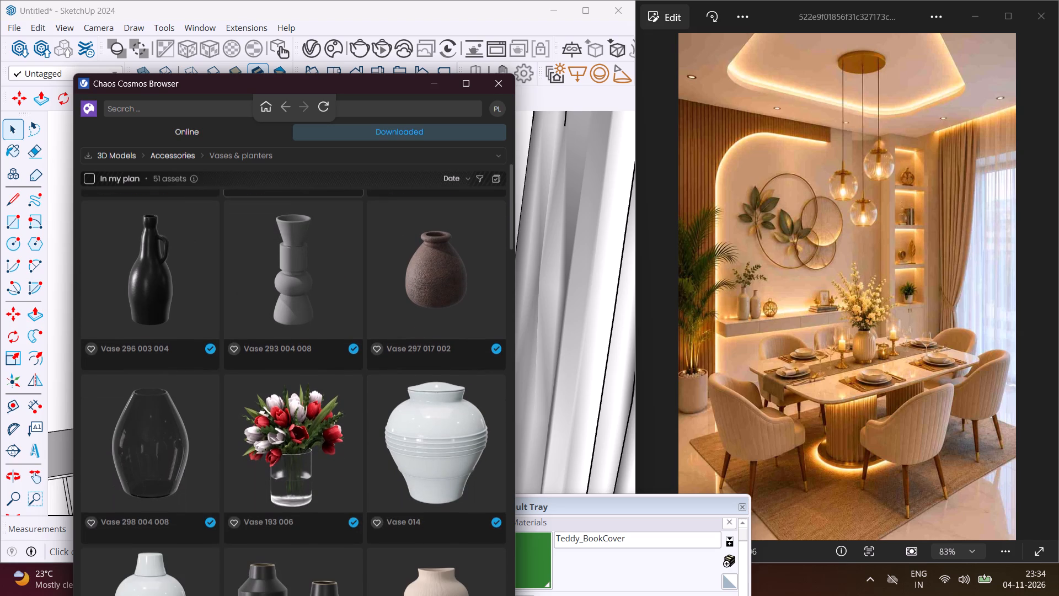
click(168, 445)
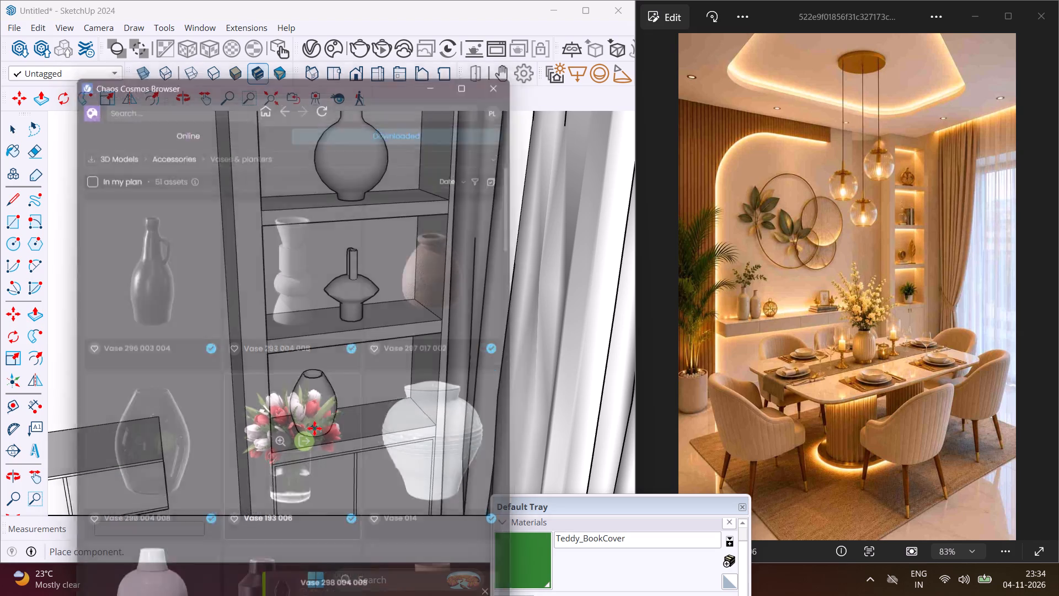
scroll(335, 393, up, 3)
scroll(303, 320, up, 4)
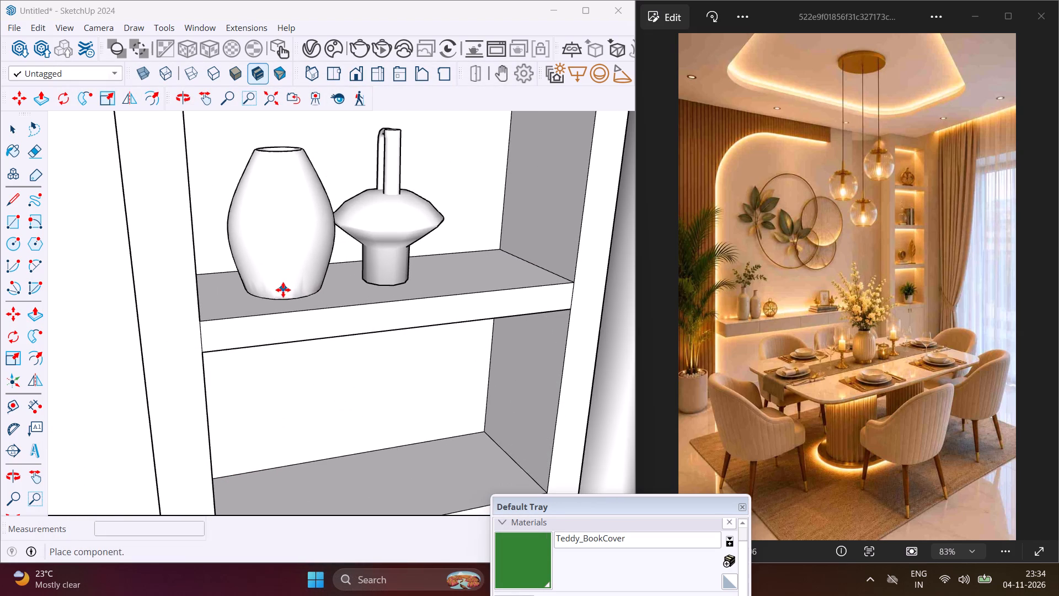
click(279, 291)
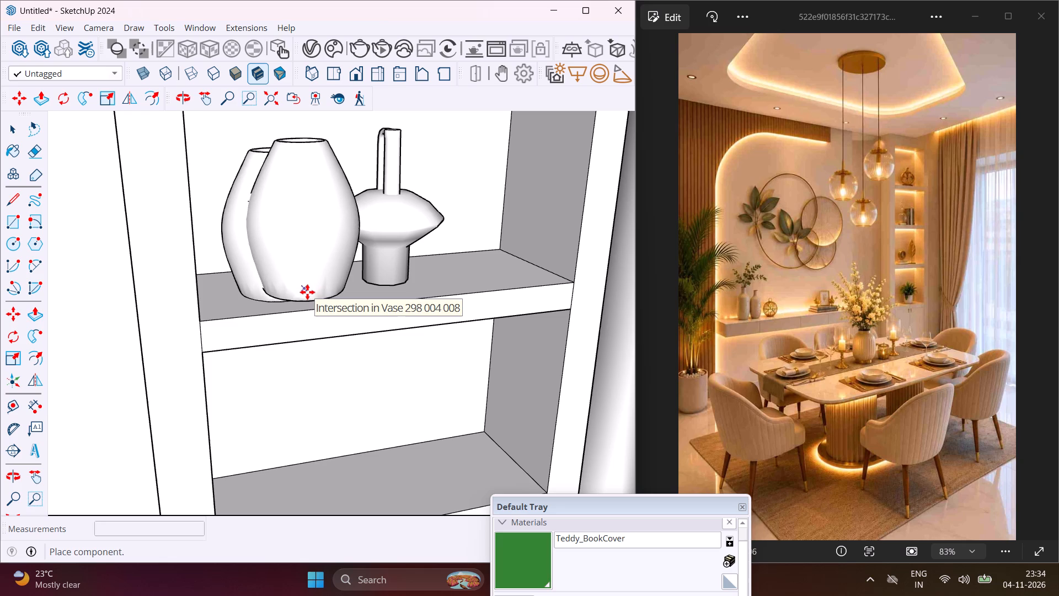
key(Escape)
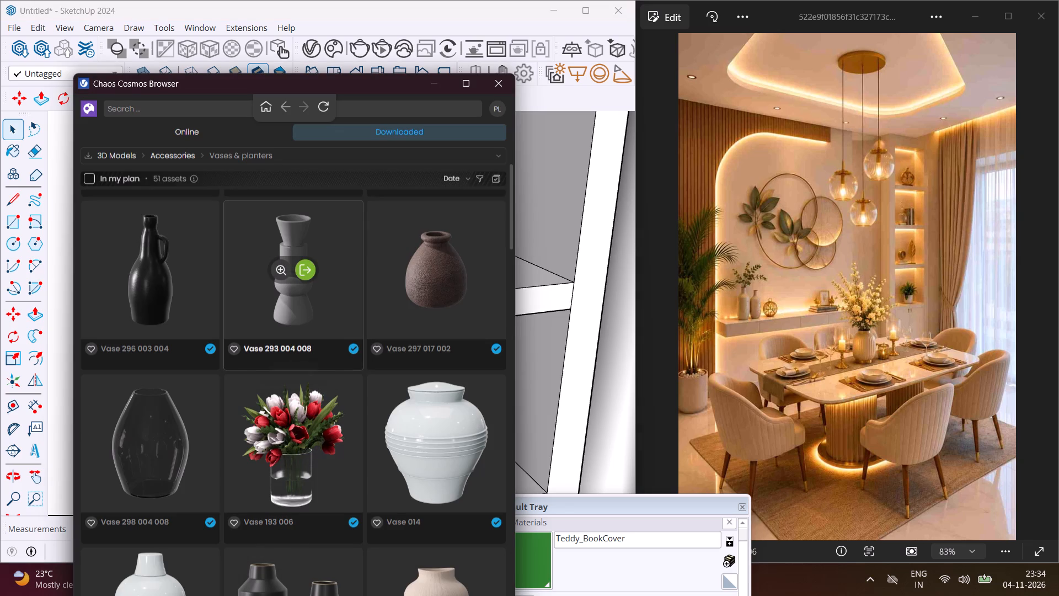
Switch the downloaded Cosmos assets to the Decorations category under 3D Models, Accessories.
scroll(327, 324, up, 6)
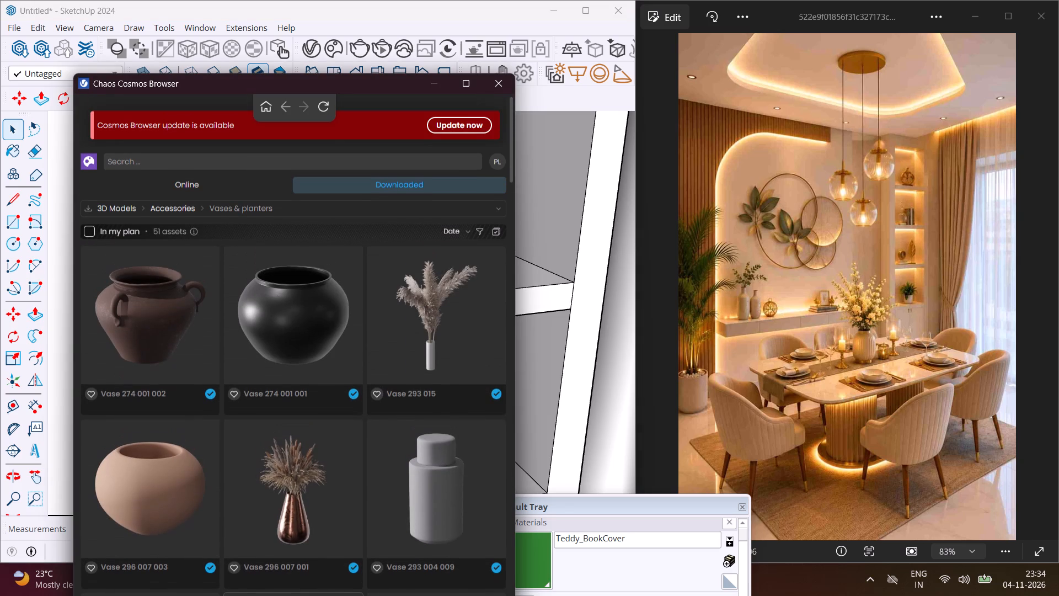
scroll(327, 324, up, 5)
click(382, 210)
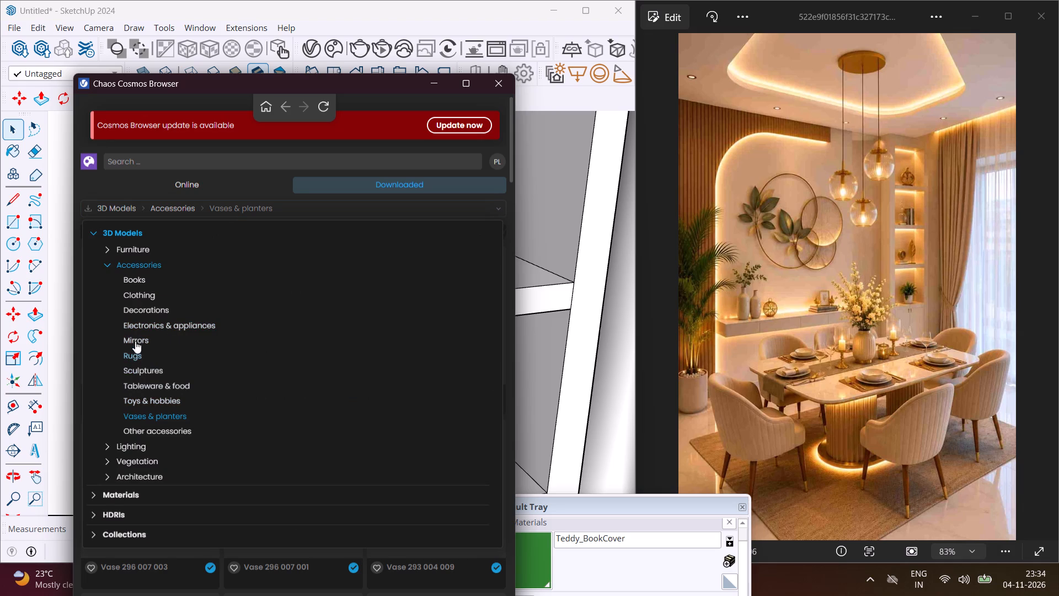
click(138, 310)
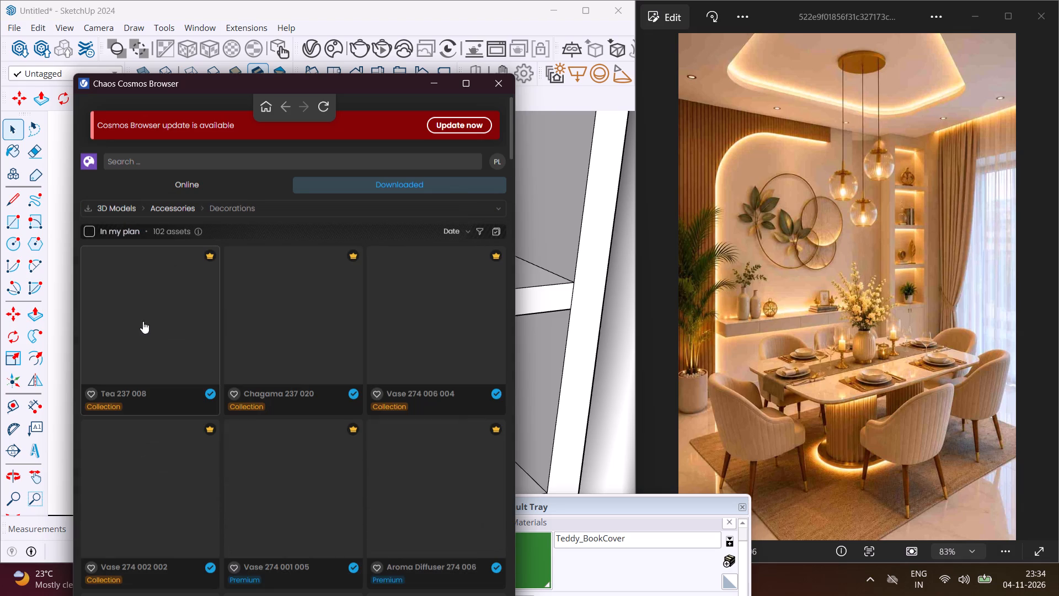
Import Alarm Clock 114 007 and place it on the shelf of the display column's top compartment.
scroll(183, 298, down, 6)
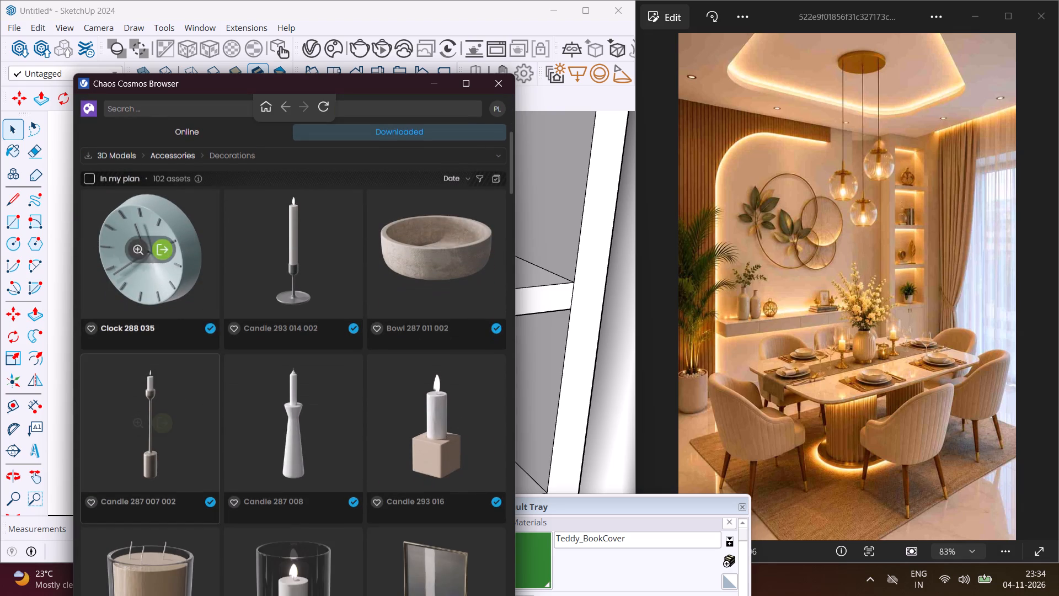
scroll(179, 363, down, 13)
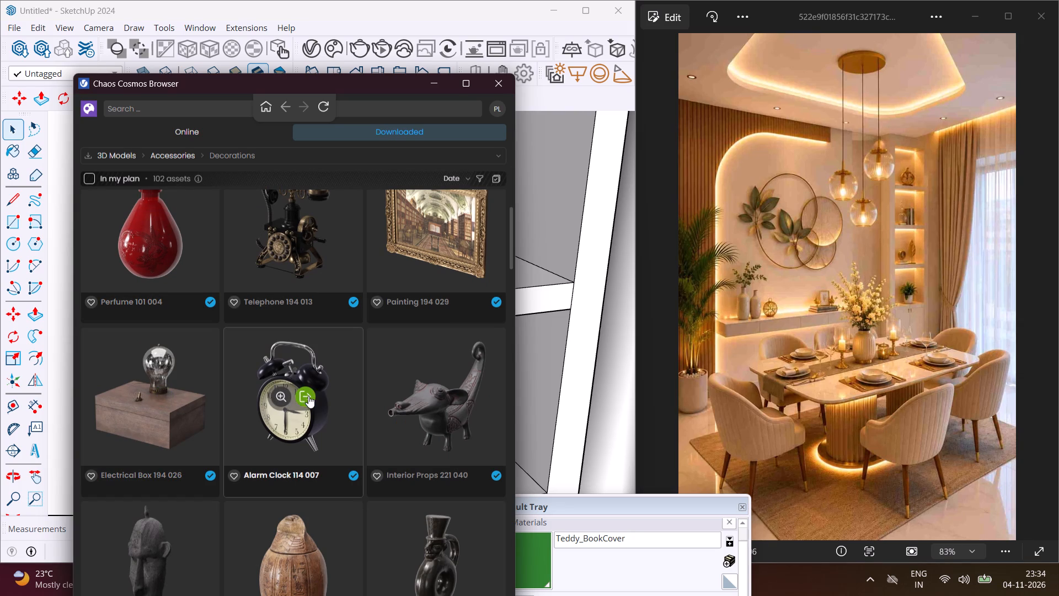
click(306, 397)
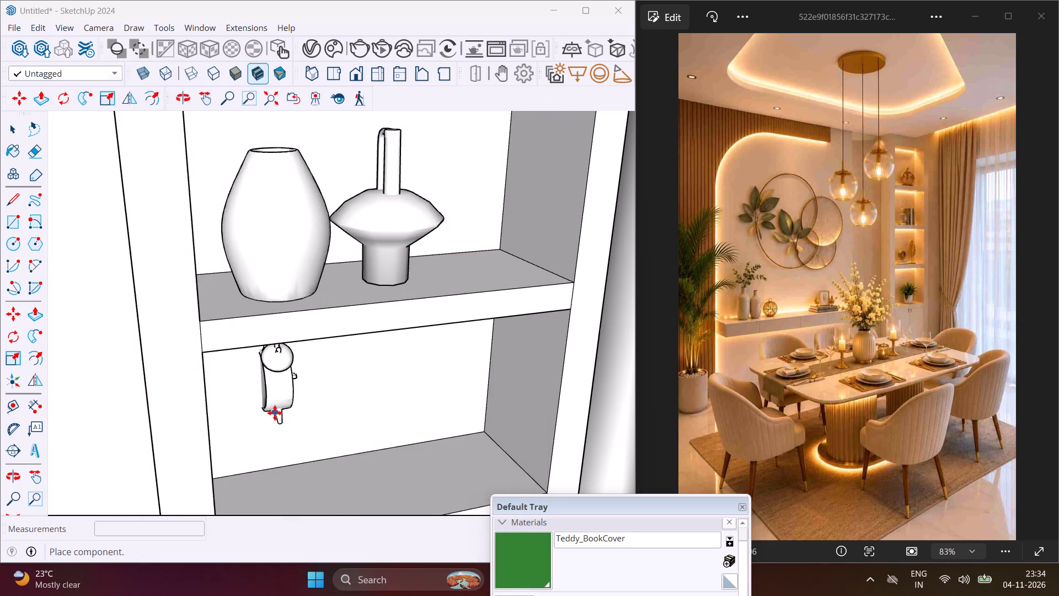
scroll(275, 413, down, 12)
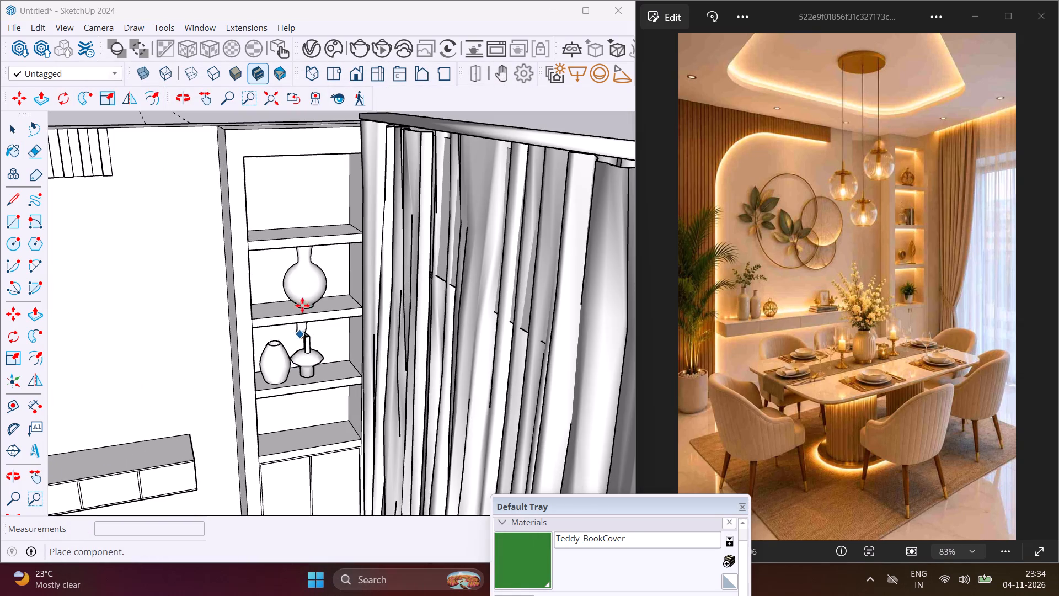
scroll(313, 237, up, 10)
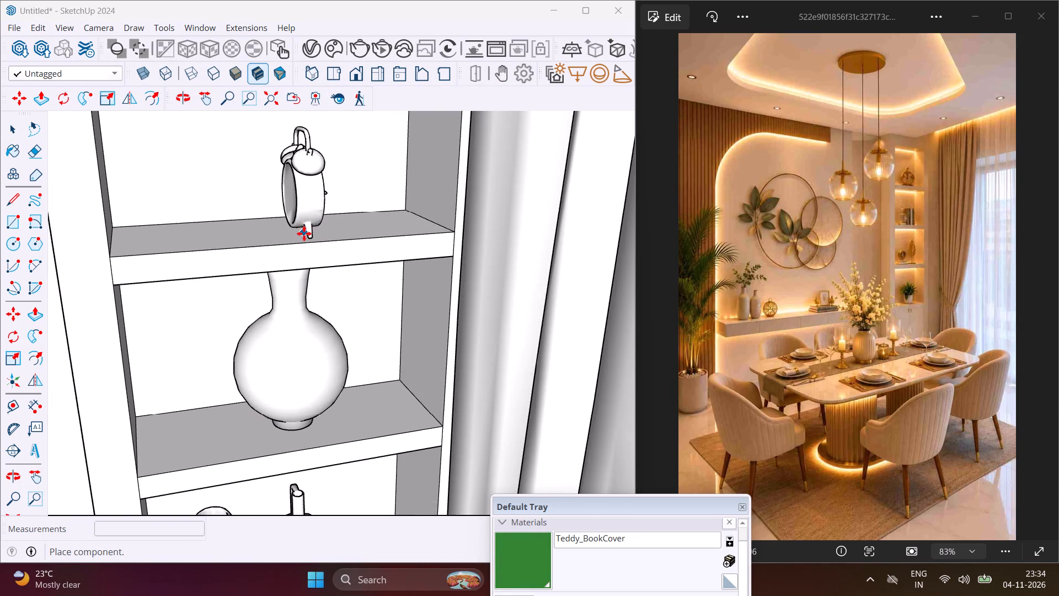
click(304, 233)
middle_drag(287, 235, 345, 238)
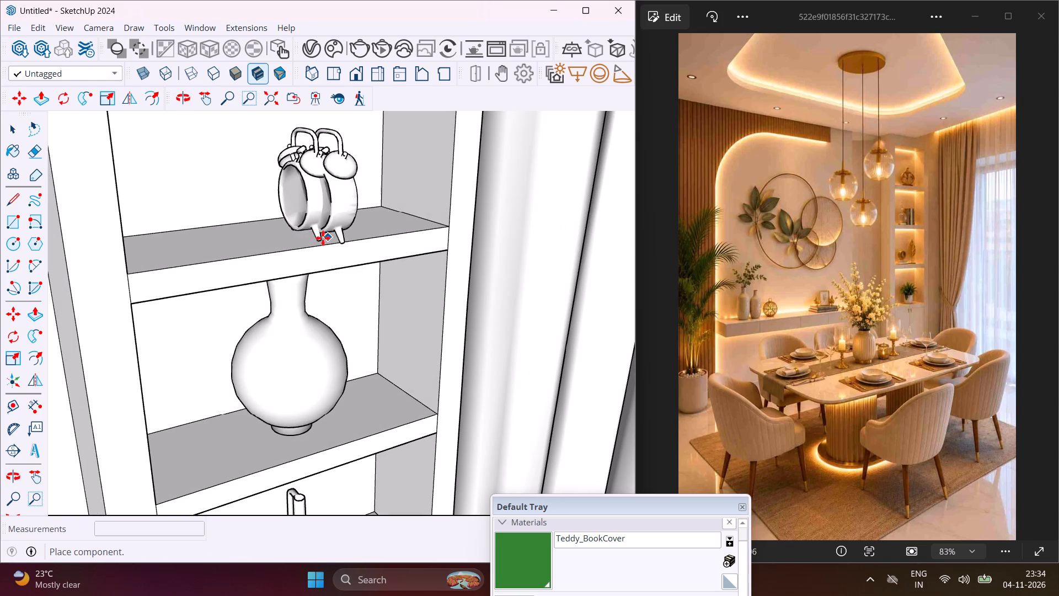
key(Escape)
Rotate the alarm clock 45 degrees horizontally on its shelf so its dial faces out of the column.
click(302, 220)
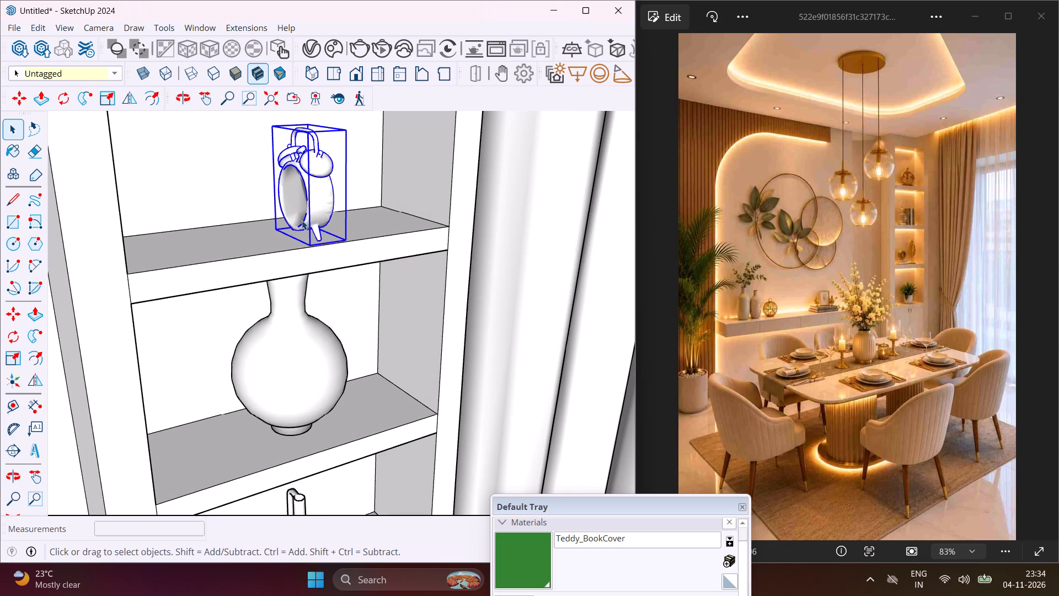
scroll(302, 220, down, 5)
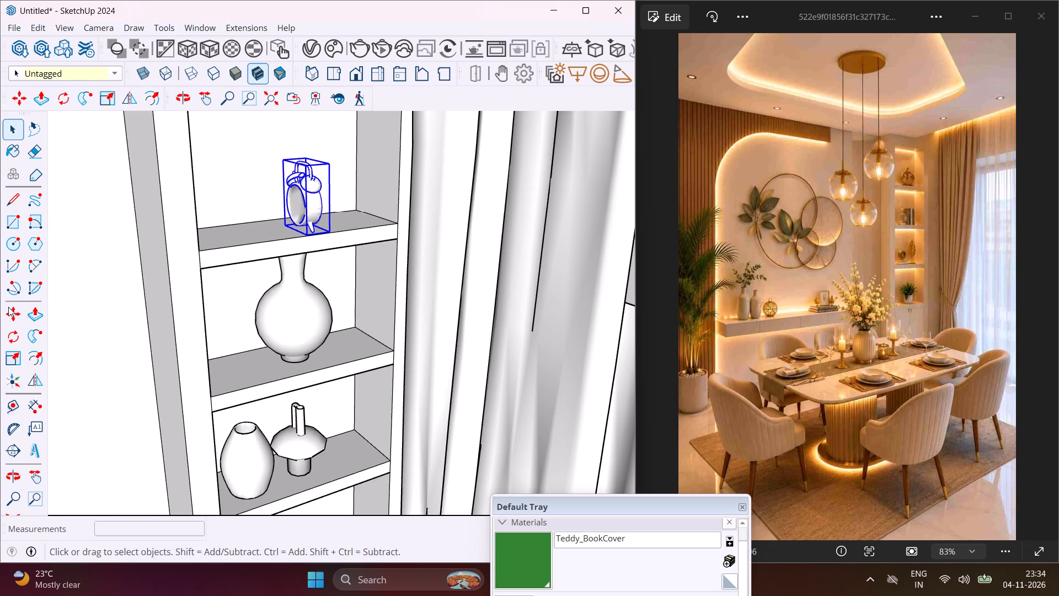
click(8, 333)
scroll(180, 224, up, 7)
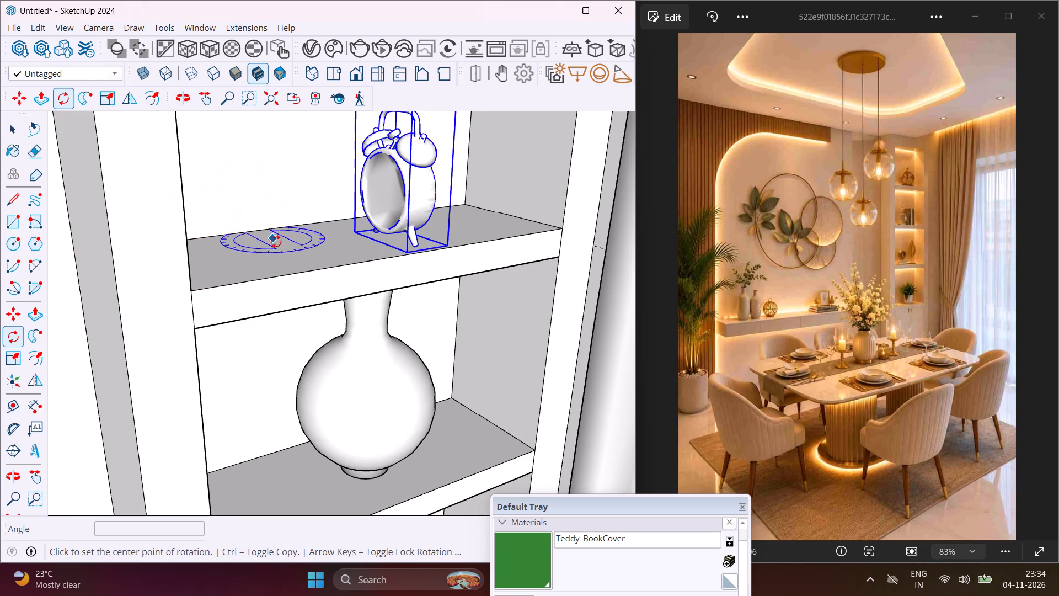
scroll(277, 242, up, 2)
click(279, 244)
click(300, 260)
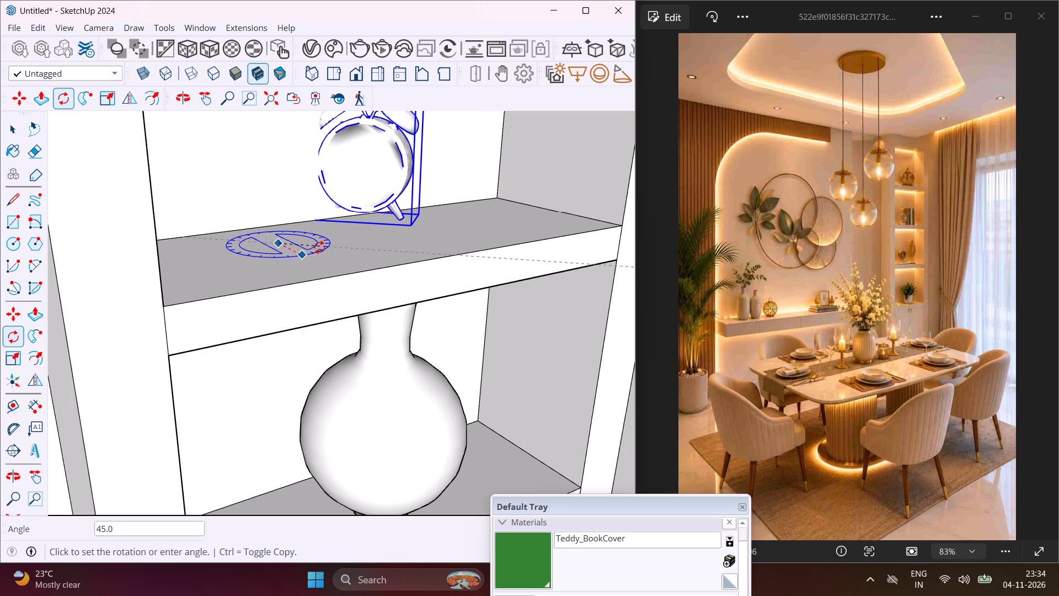
click(319, 247)
Move the alarm clock about 3 7/8" along its shelf, toward the front and the curtain side.
key(m)
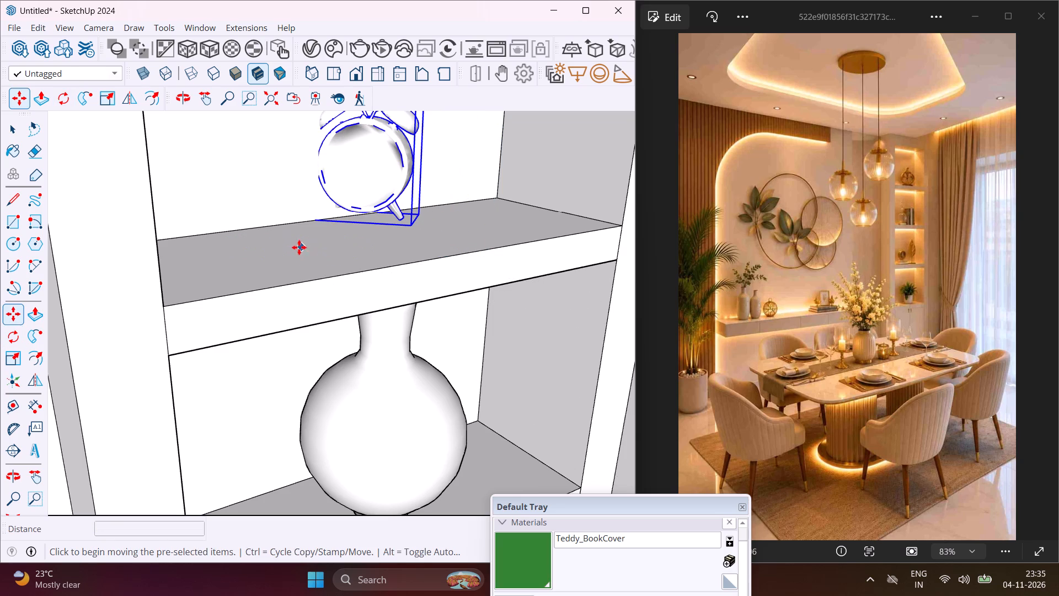
click(296, 244)
click(336, 260)
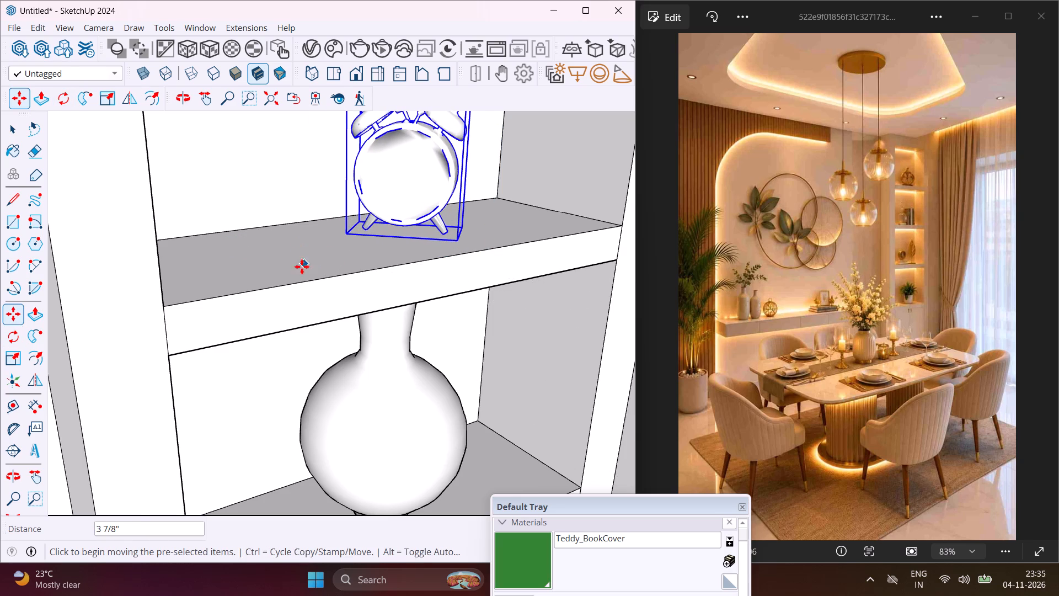
Scale the alarm clock up uniformly by about 1.56 on its shelf in the display column's top compartment.
scroll(302, 267, down, 8)
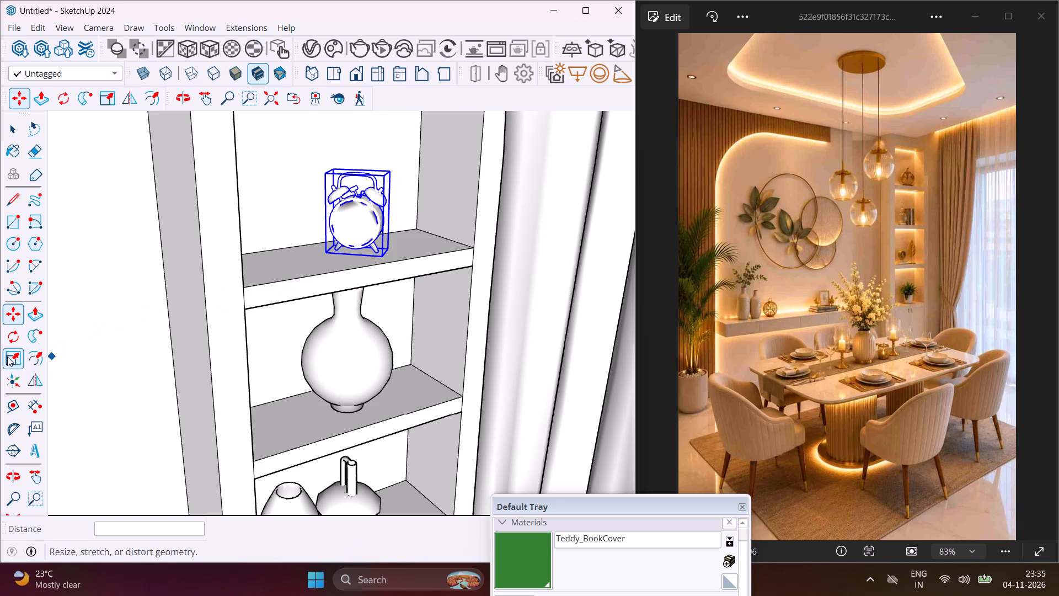
click(7, 356)
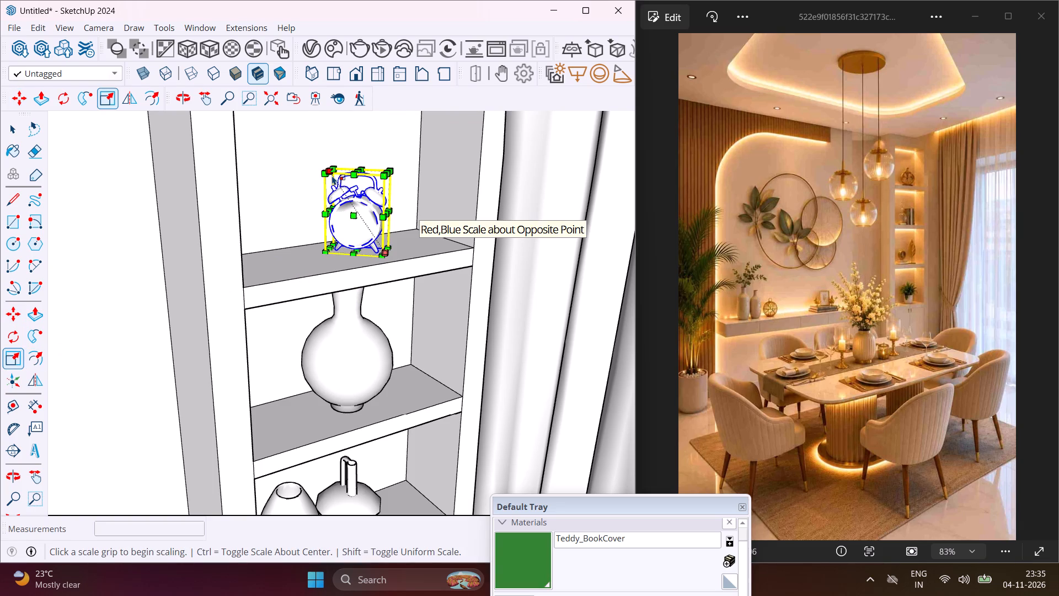
click(331, 175)
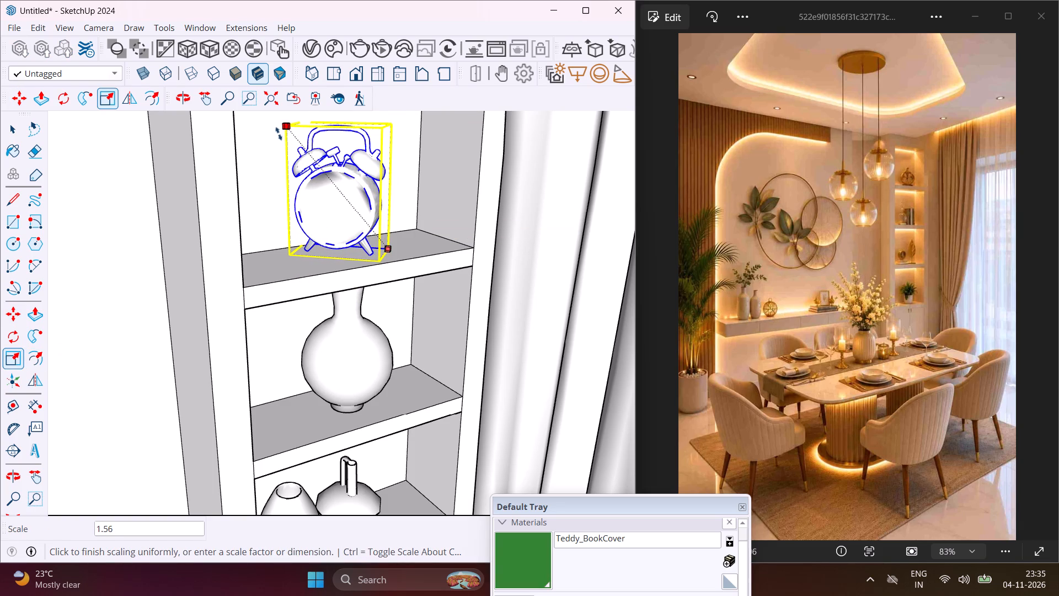
click(279, 134)
key(Escape)
Scale the round narrow-necked vase in the second compartment vertically to about 0.85 of its height.
click(355, 349)
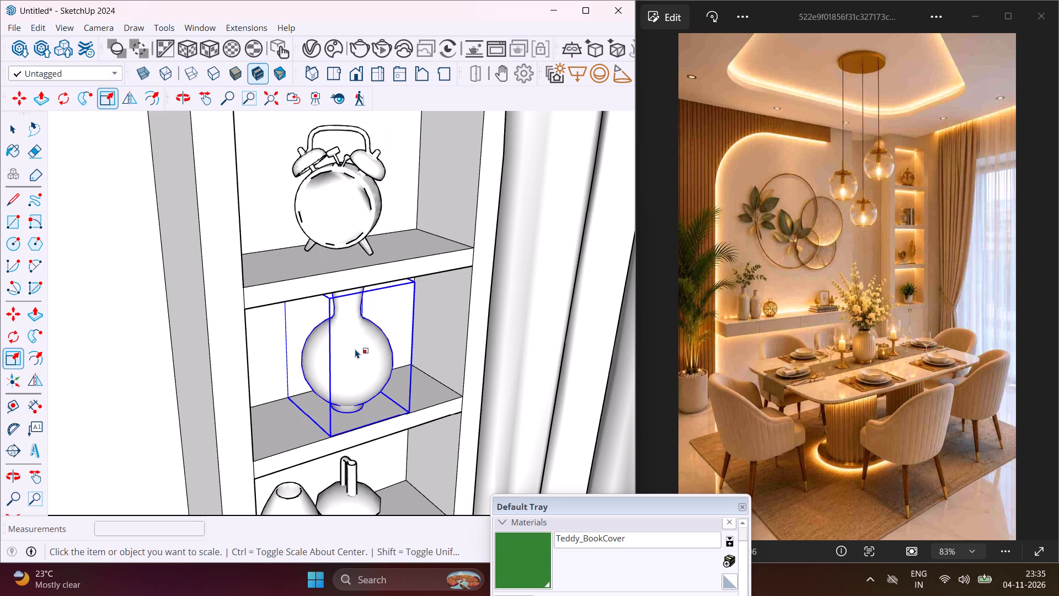
middle_drag(354, 350, 297, 284)
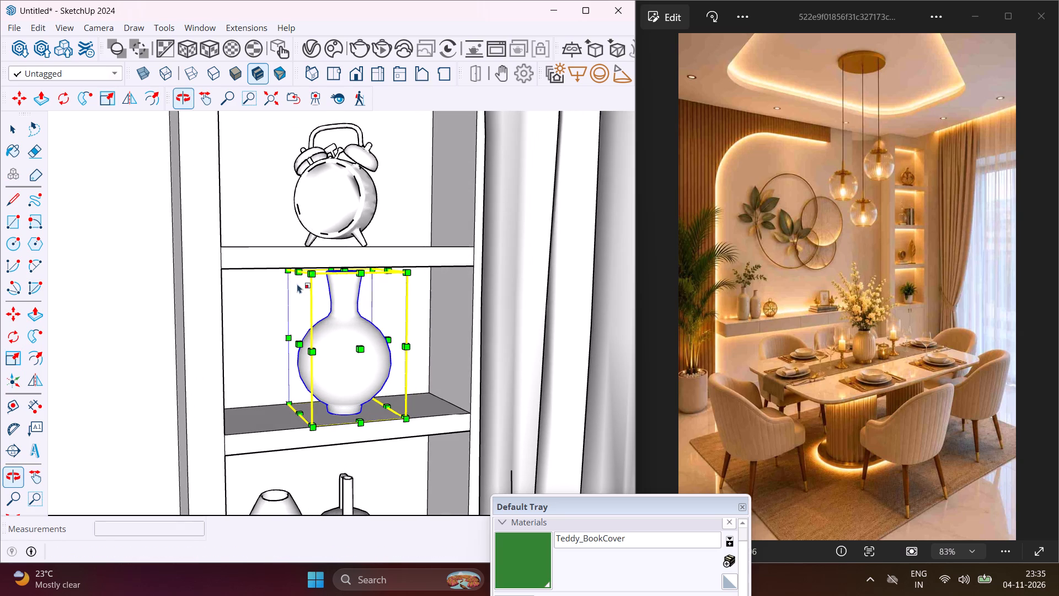
click(343, 273)
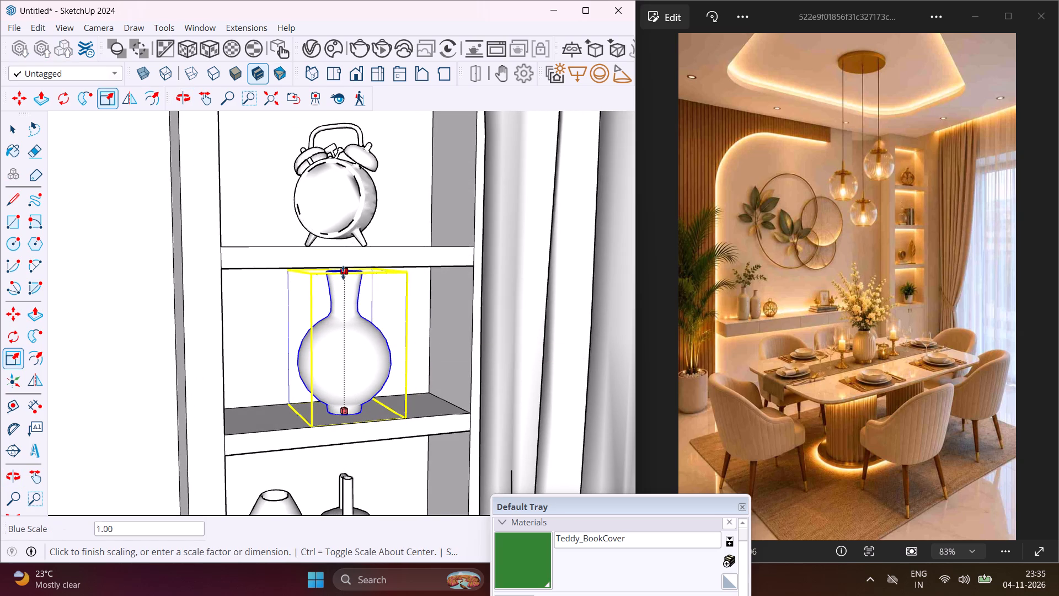
click(343, 293)
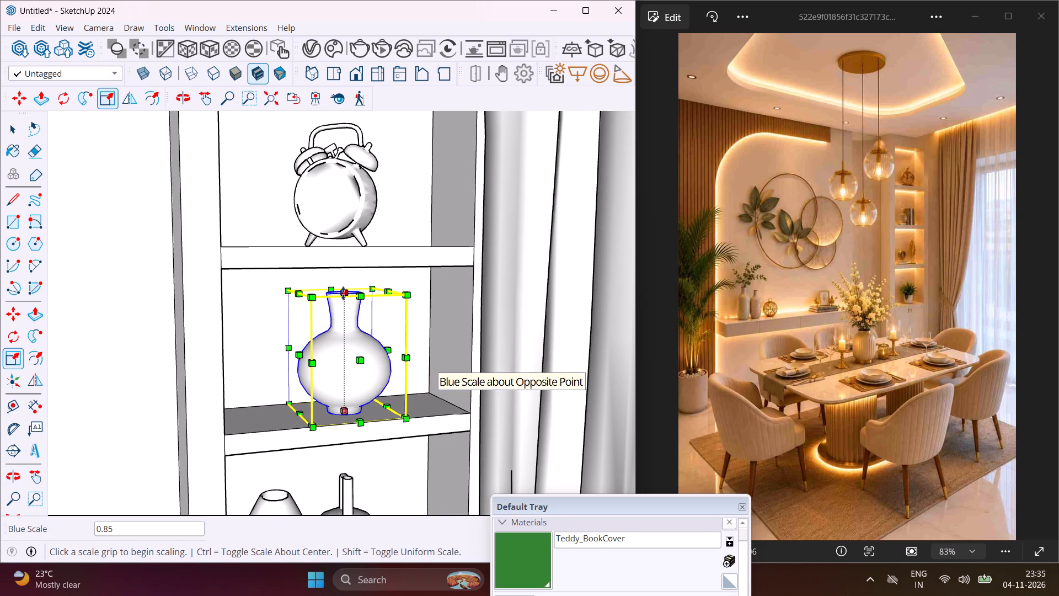
click(343, 293)
click(343, 296)
scroll(266, 297, down, 4)
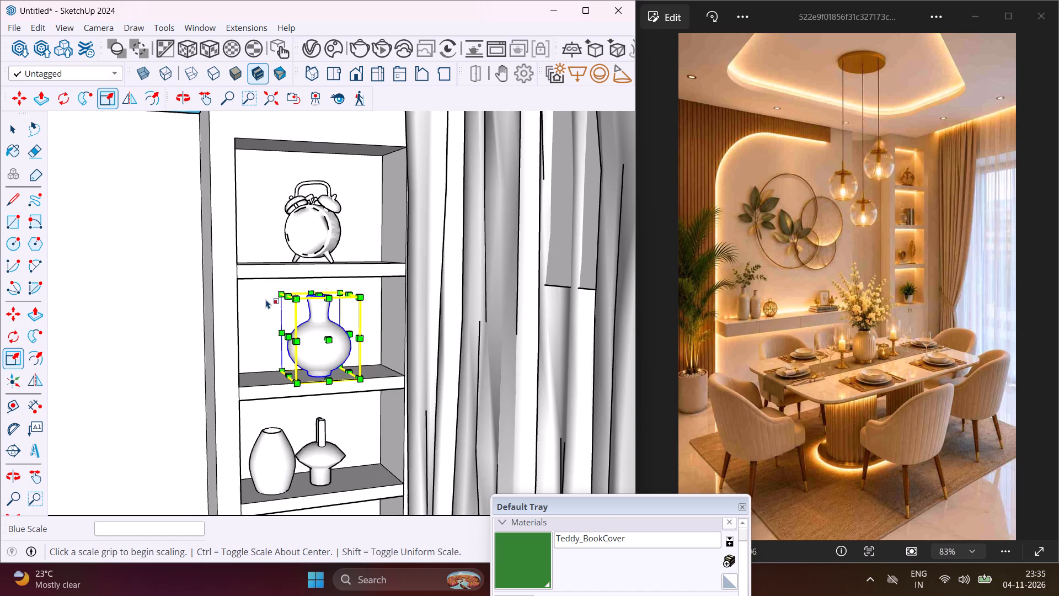
key(Escape)
Scale the disc-shaped vase with the thin neck in the third compartment vertically to about 1.11.
click(324, 465)
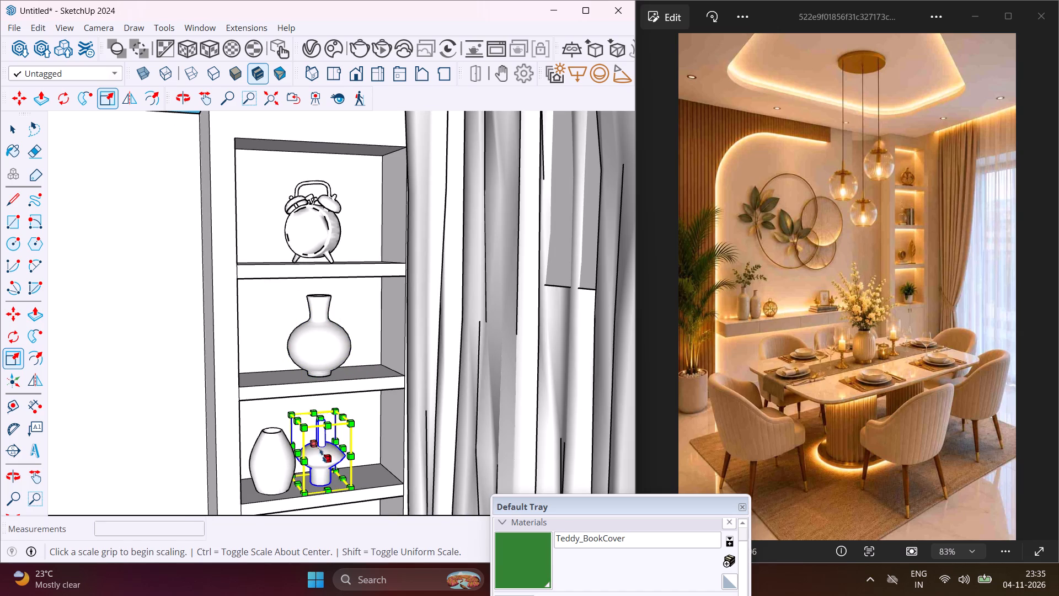
scroll(317, 425, up, 2)
click(317, 425)
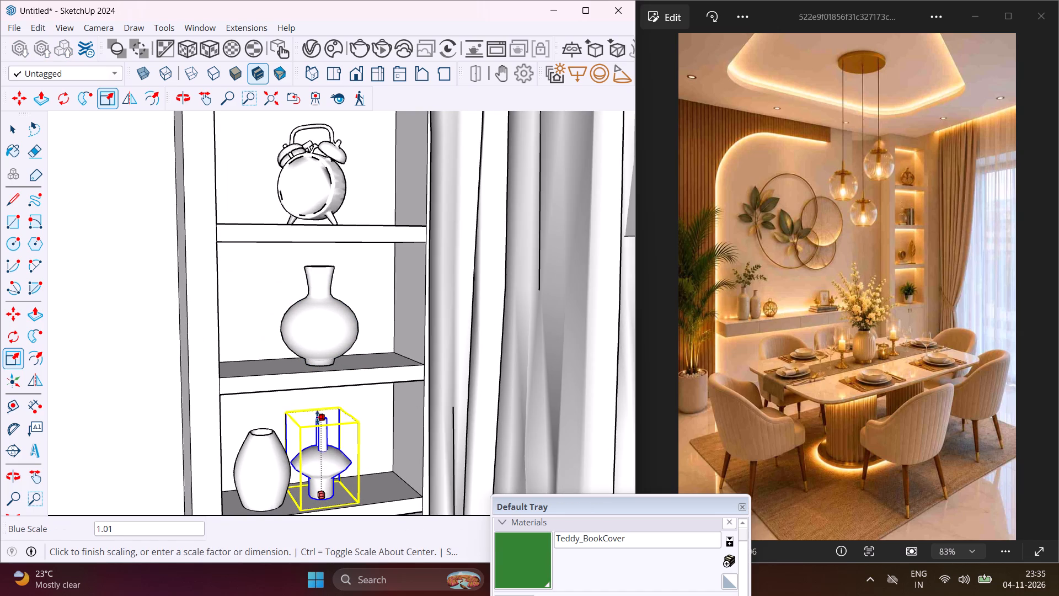
click(317, 411)
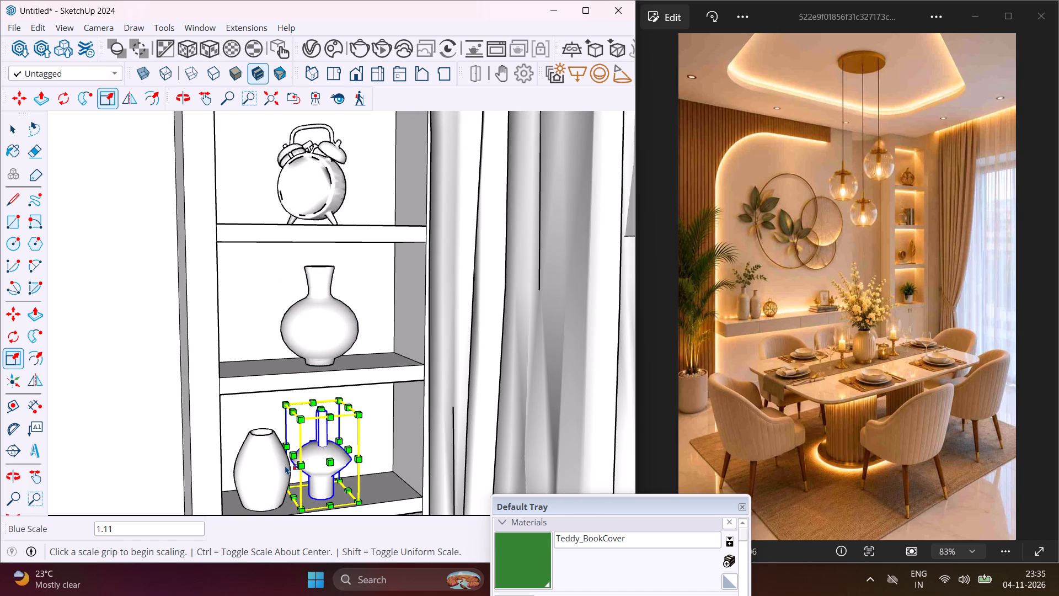
click(274, 464)
key(Escape)
Scale the tall oval vase in the third compartment vertically to about 1.18.
click(264, 454)
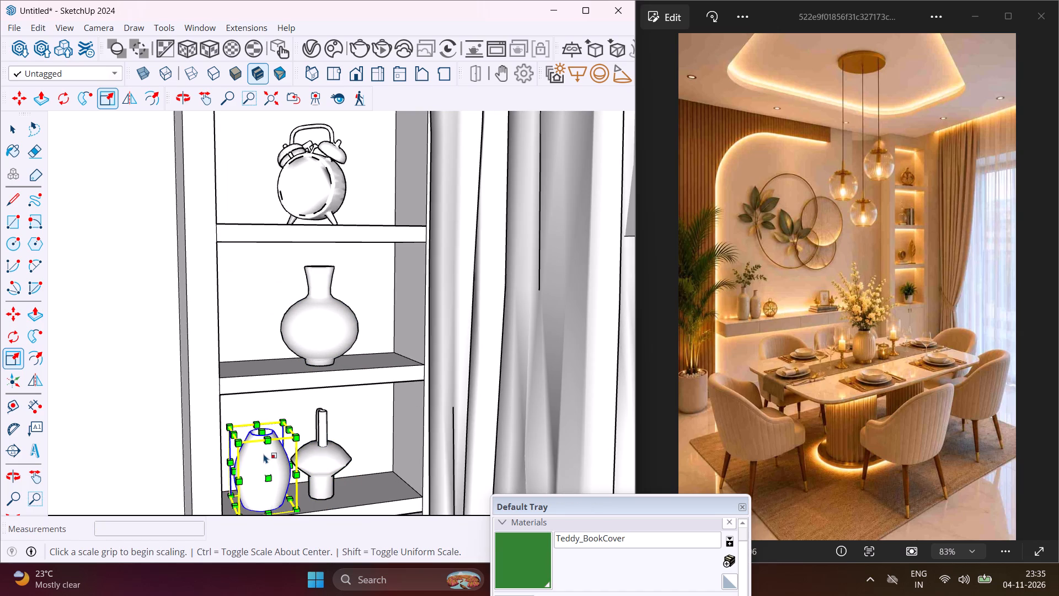
click(259, 432)
click(259, 421)
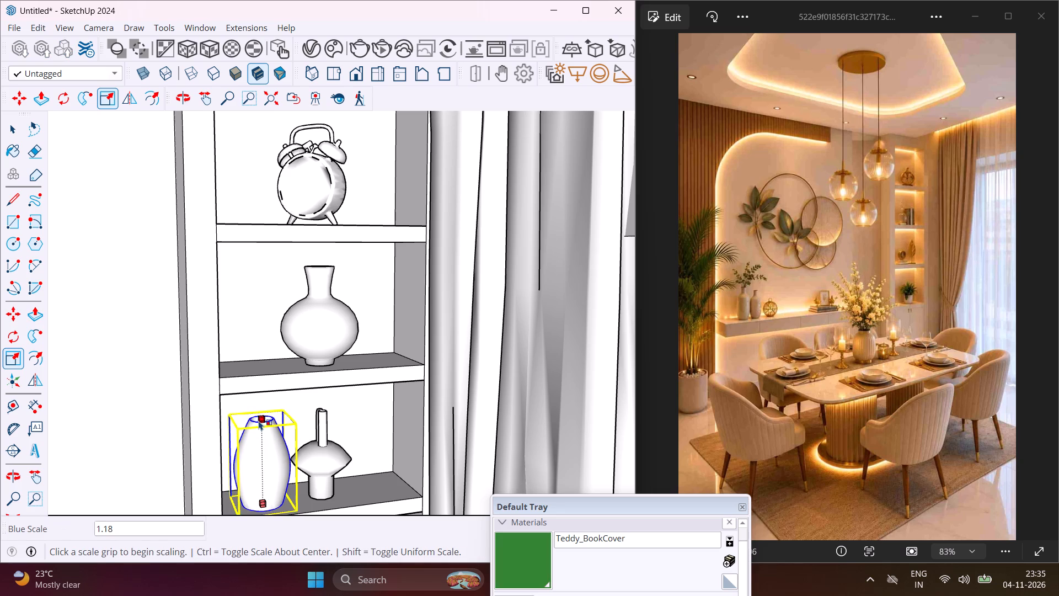
scroll(303, 406, down, 2)
key(Escape)
key(space)
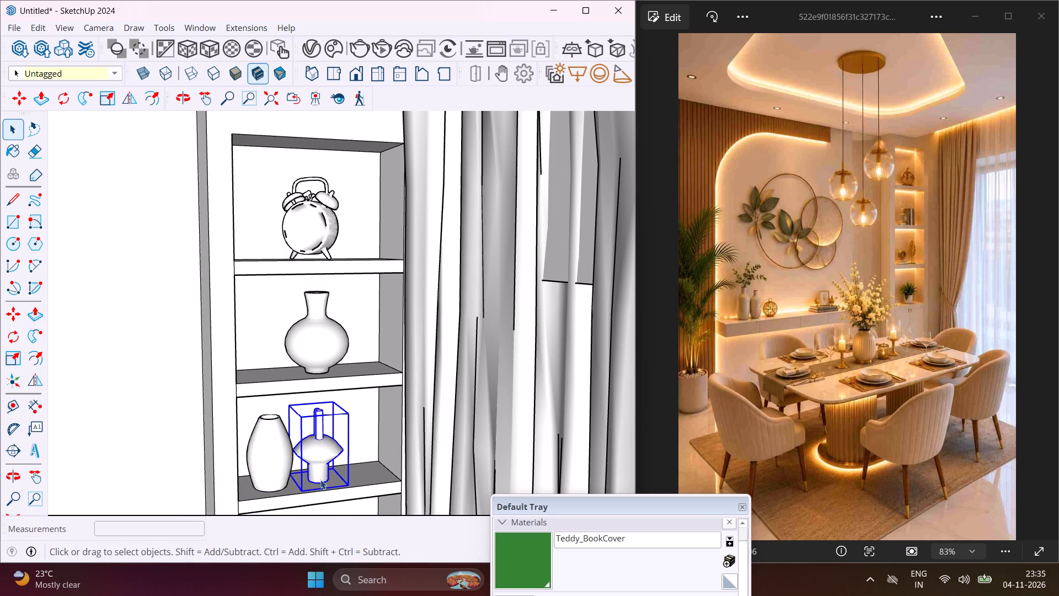
Move the disc-shaped vase about 3 9/16" along its shelf, away from the oval vase toward the curtain side.
click(316, 476)
key(m)
scroll(357, 499, up, 3)
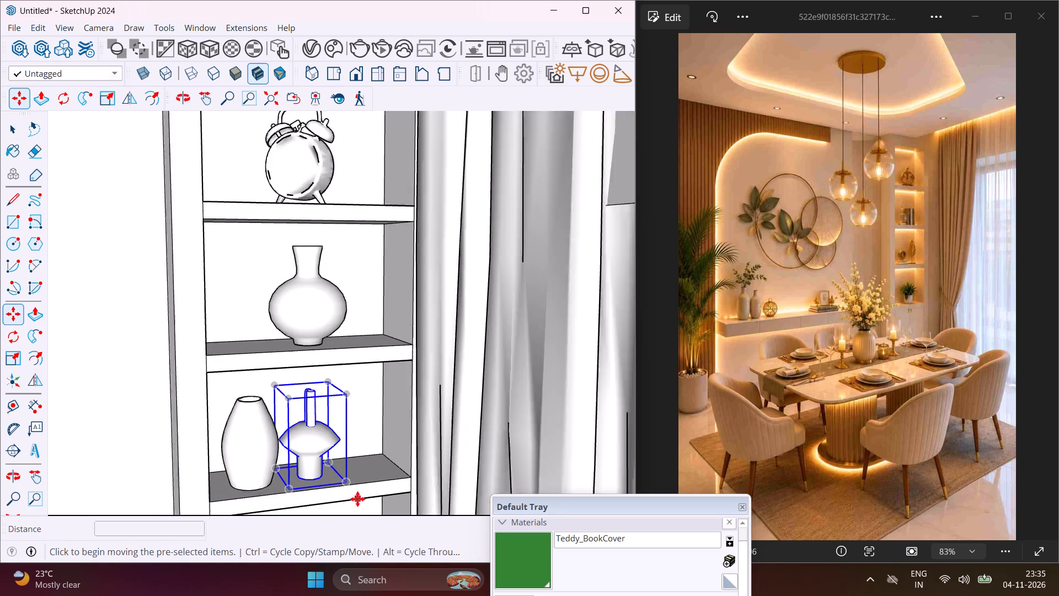
scroll(357, 499, up, 3)
click(349, 493)
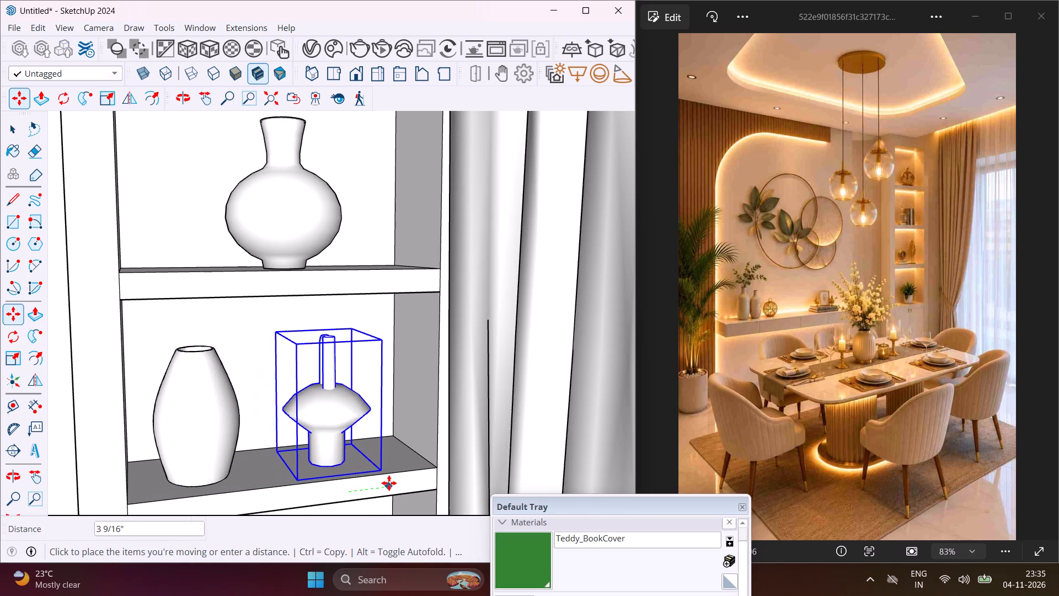
click(389, 483)
key(Escape)
scroll(263, 435, down, 4)
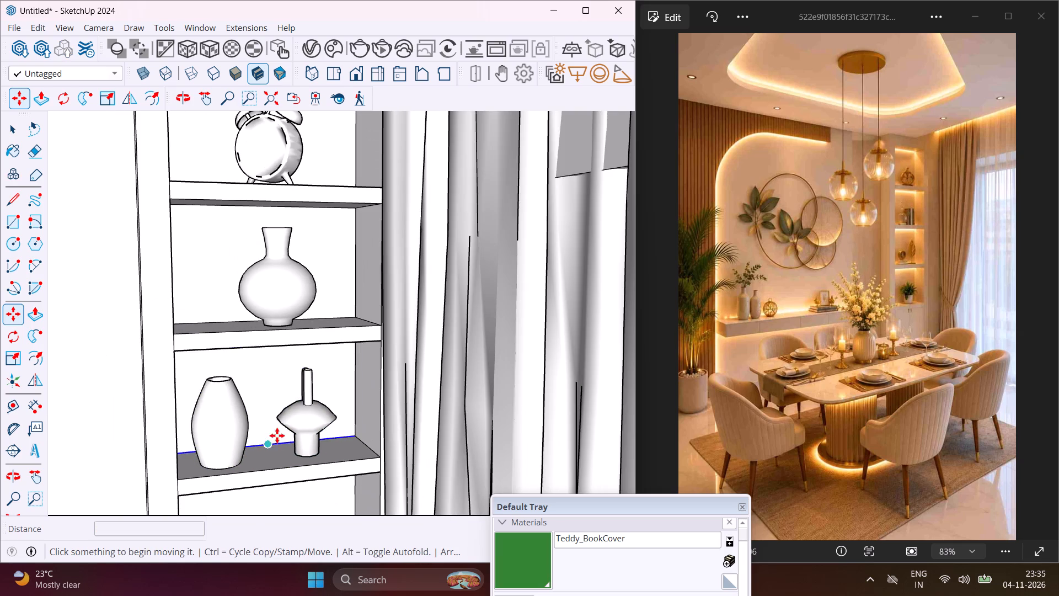
key(Escape)
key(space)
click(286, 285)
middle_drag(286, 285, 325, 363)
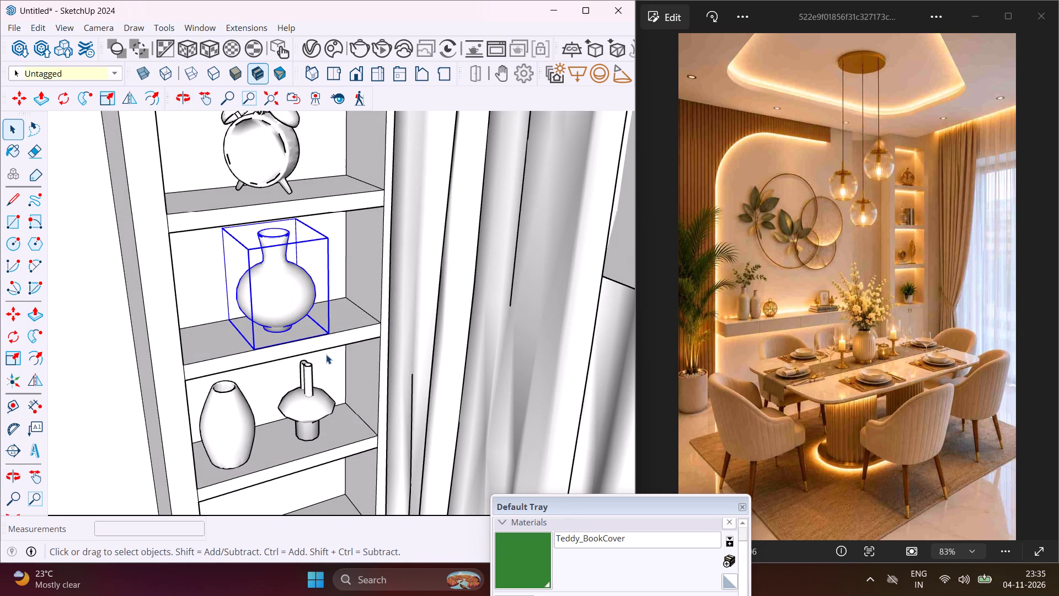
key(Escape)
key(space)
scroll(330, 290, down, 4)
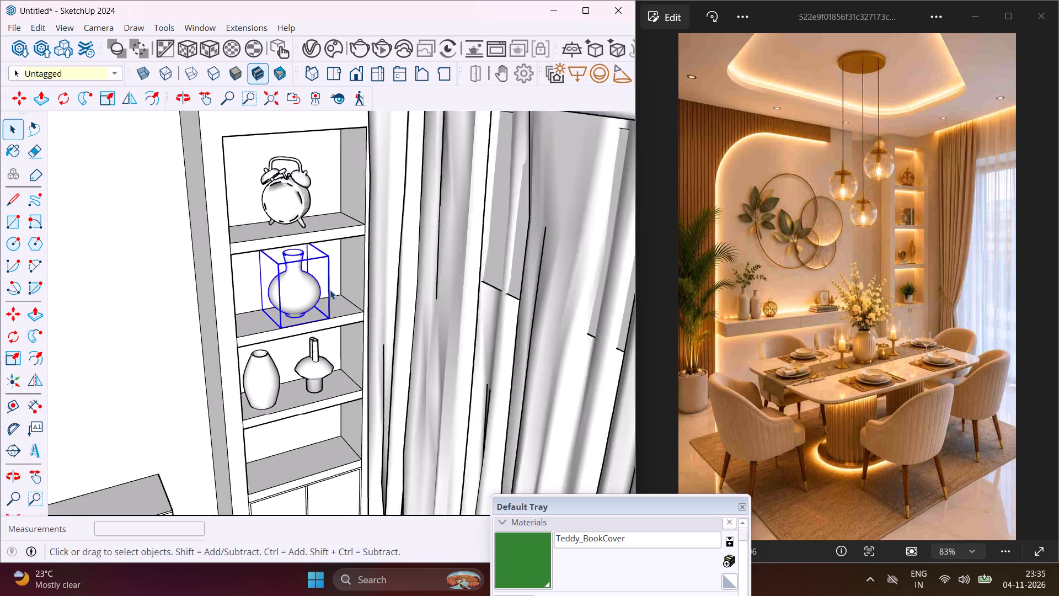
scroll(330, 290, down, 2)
Switch the downloaded Cosmos assets to the Potted plants category under 3D Models, Vegetation.
click(330, 37)
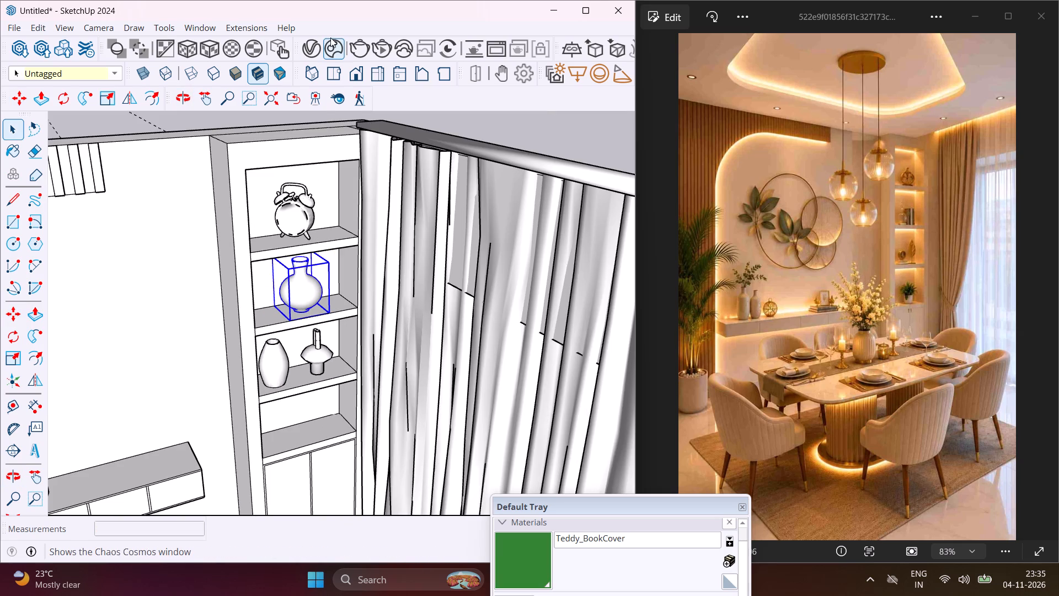
click(330, 38)
click(314, 157)
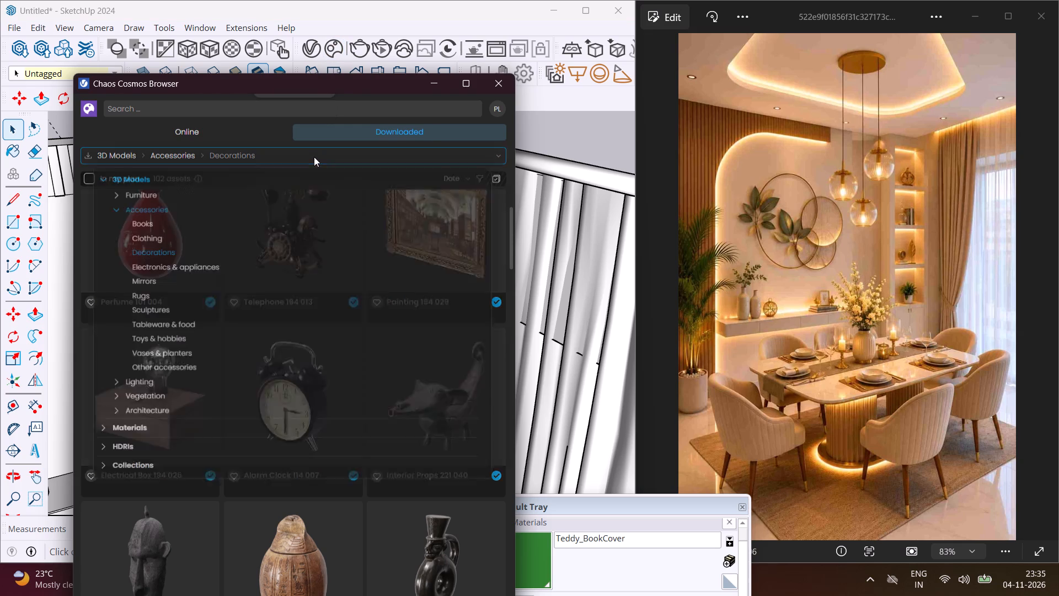
click(110, 409)
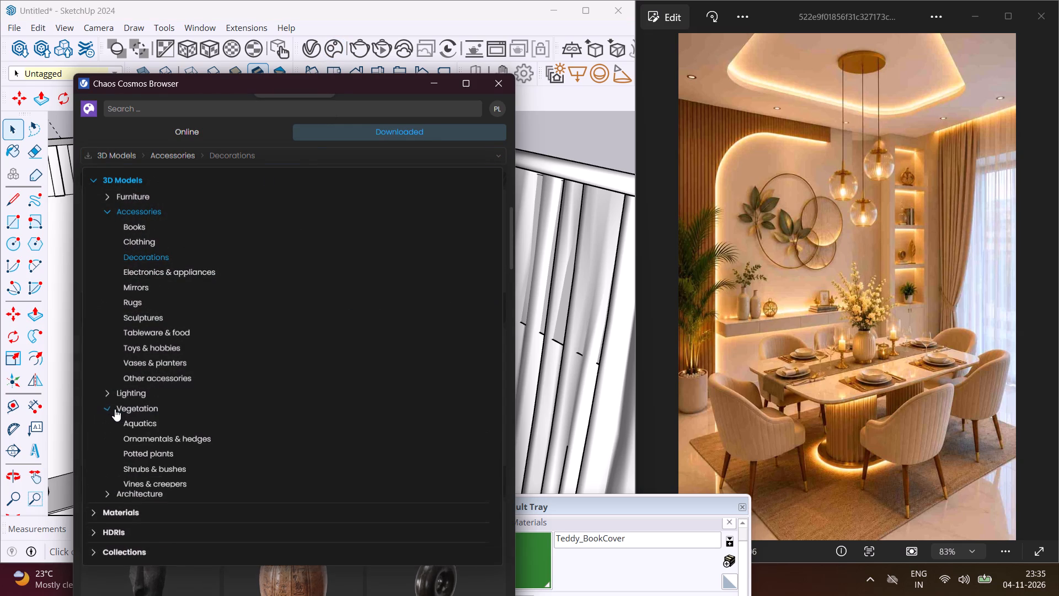
click(138, 455)
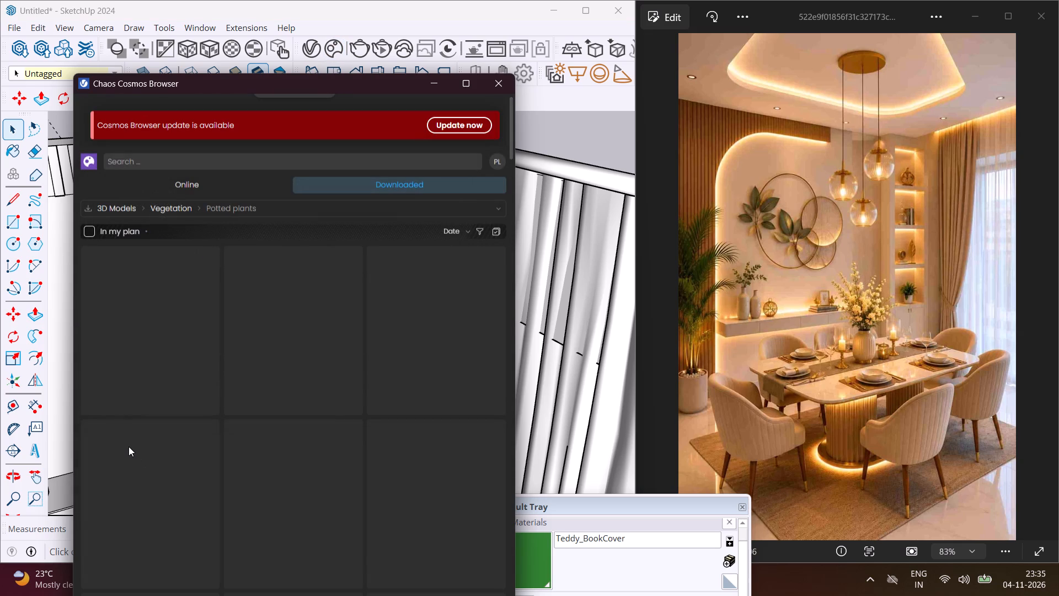
Import Potted Plant 50-23 and place it on the display column's lowest open shelf, above the cabinet doors.
scroll(232, 345, down, 11)
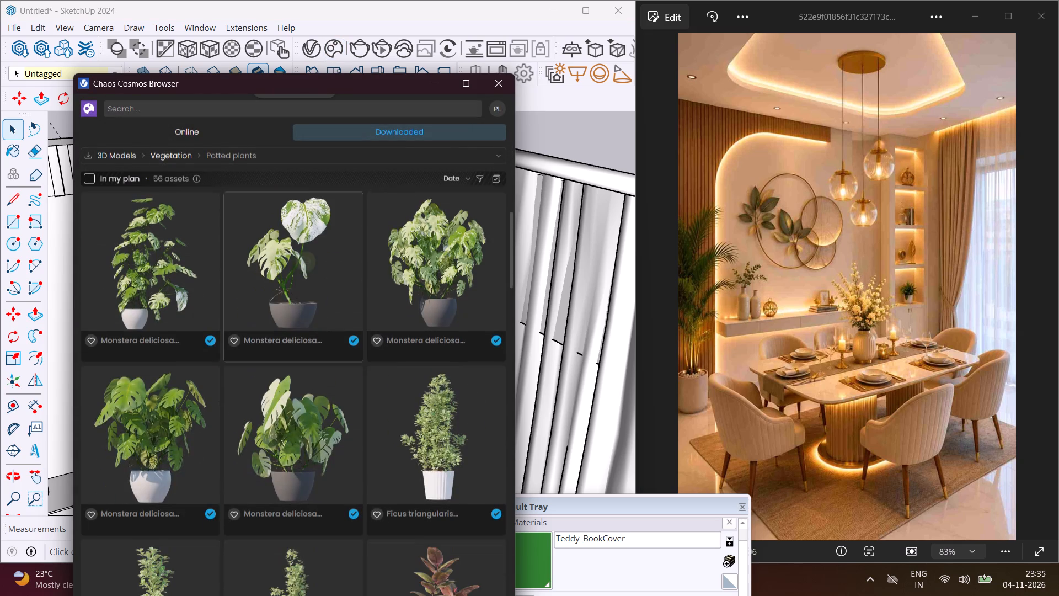
scroll(232, 344, down, 13)
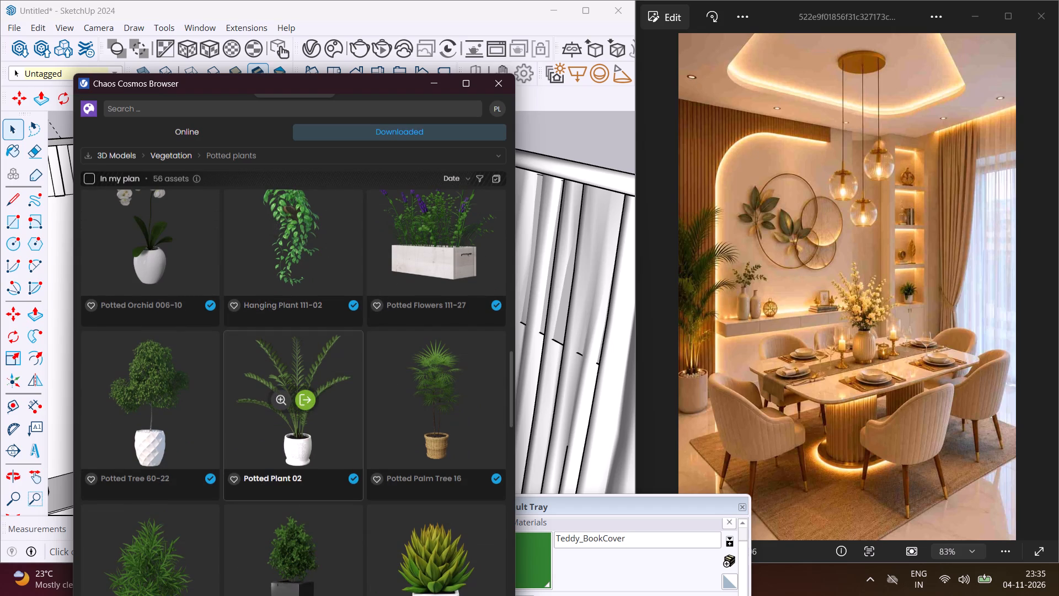
scroll(231, 342, down, 4)
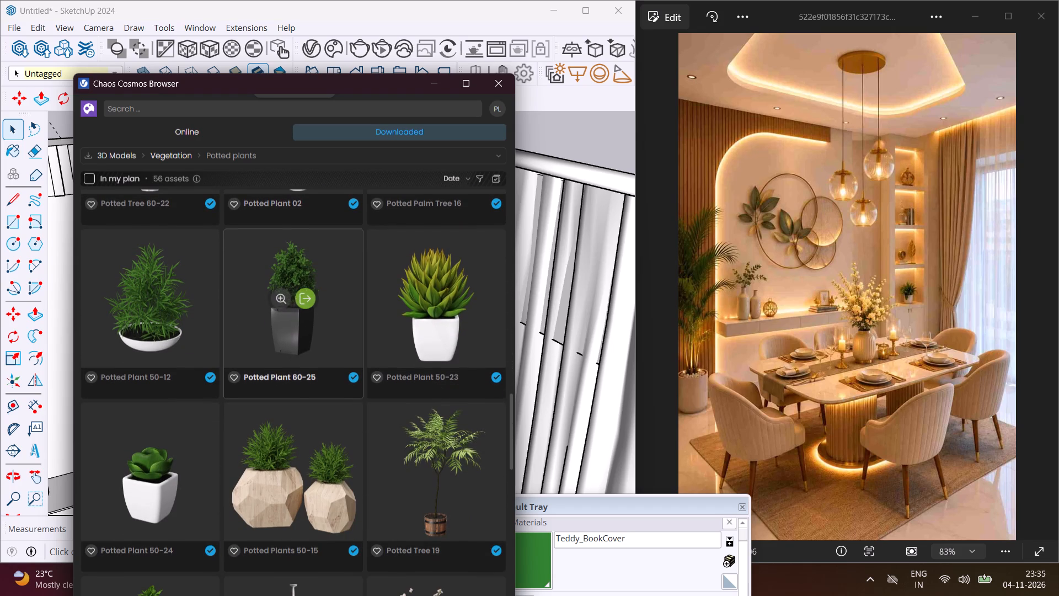
click(448, 302)
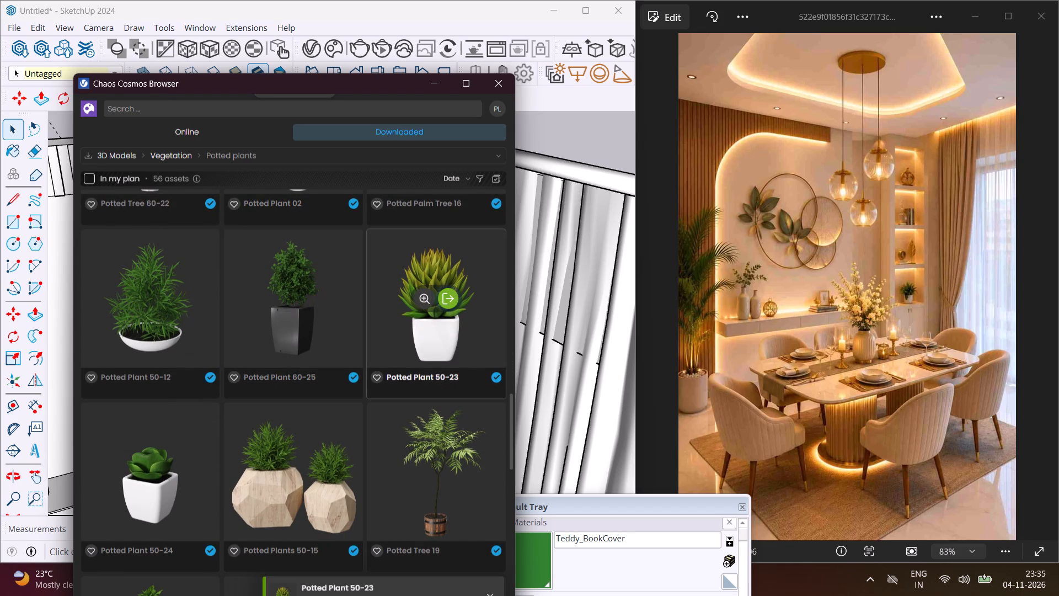
scroll(377, 382, down, 3)
middle_drag(369, 382, 359, 346)
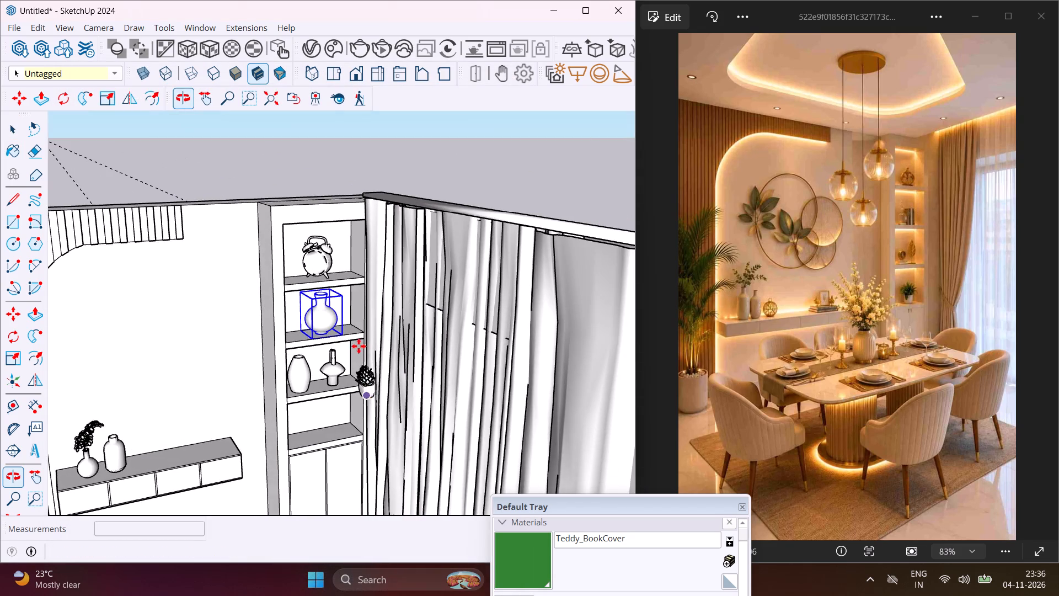
scroll(318, 414, up, 7)
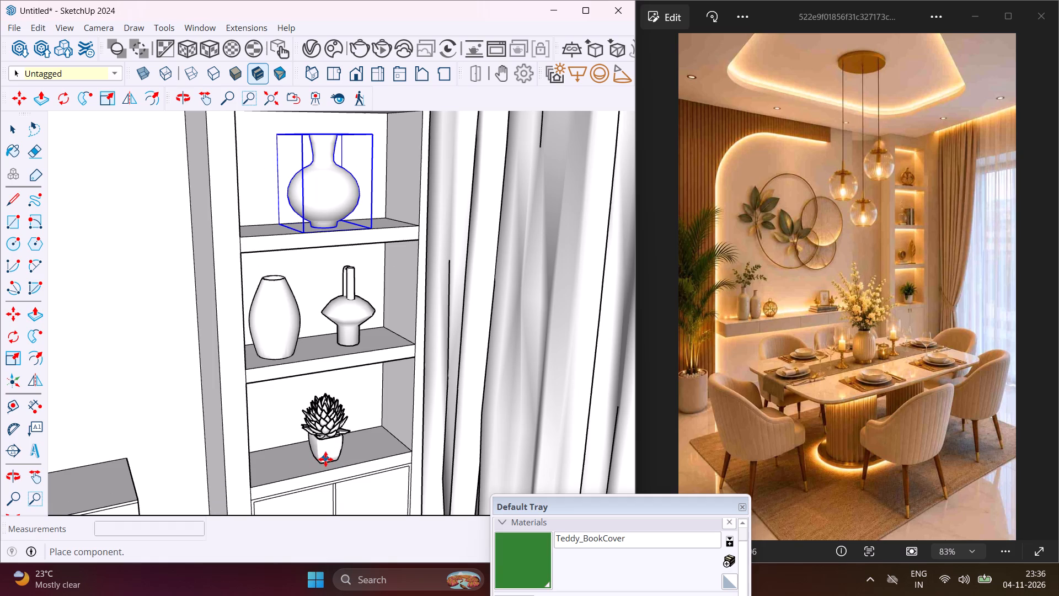
click(325, 459)
key(Escape)
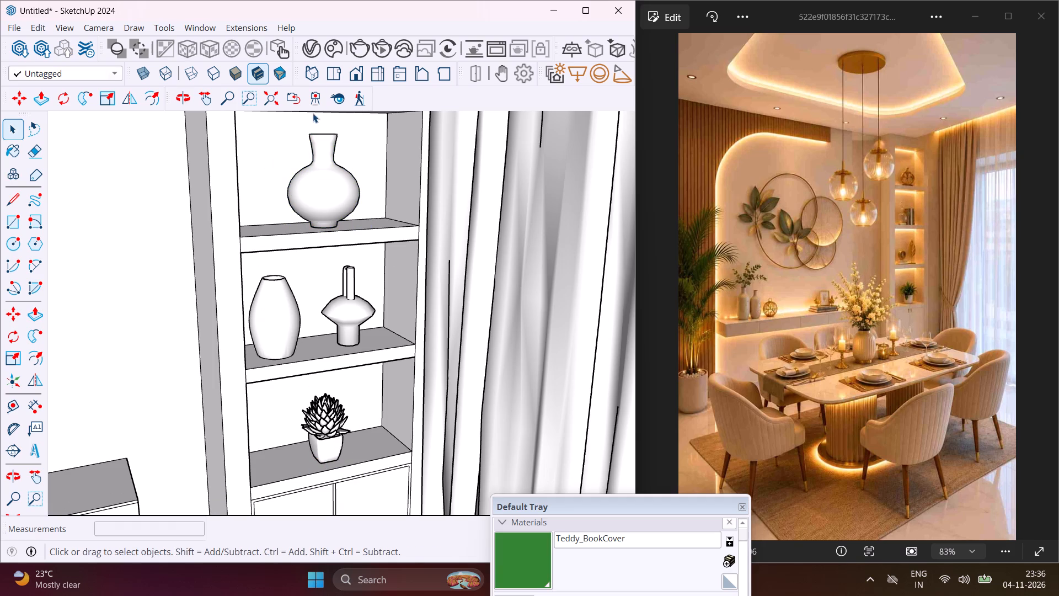
Switch the downloaded Cosmos assets to the Books category under 3D Models, Accessories.
click(334, 55)
click(293, 159)
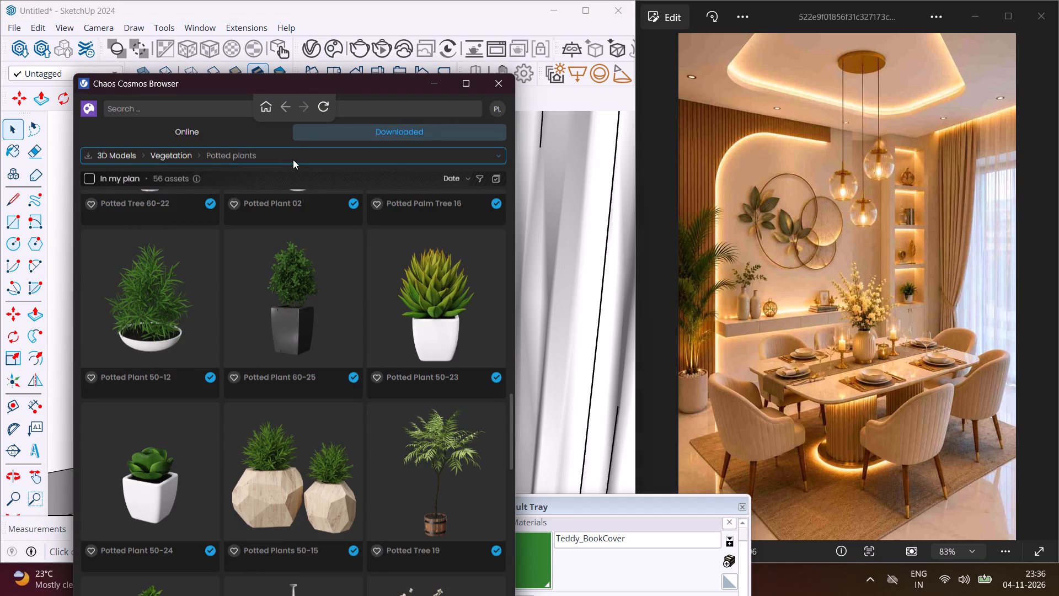
click(128, 214)
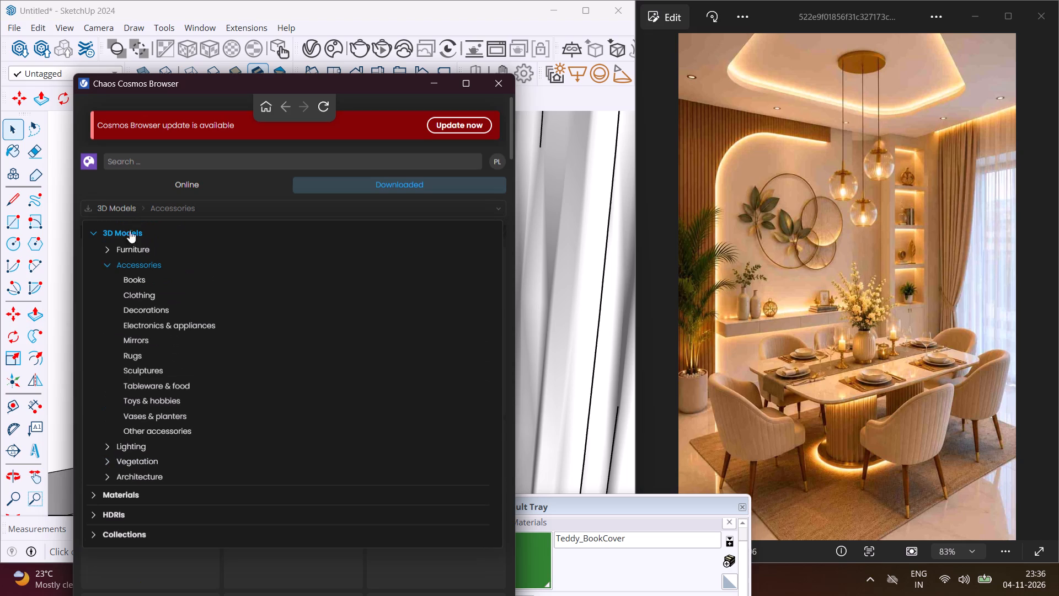
click(141, 276)
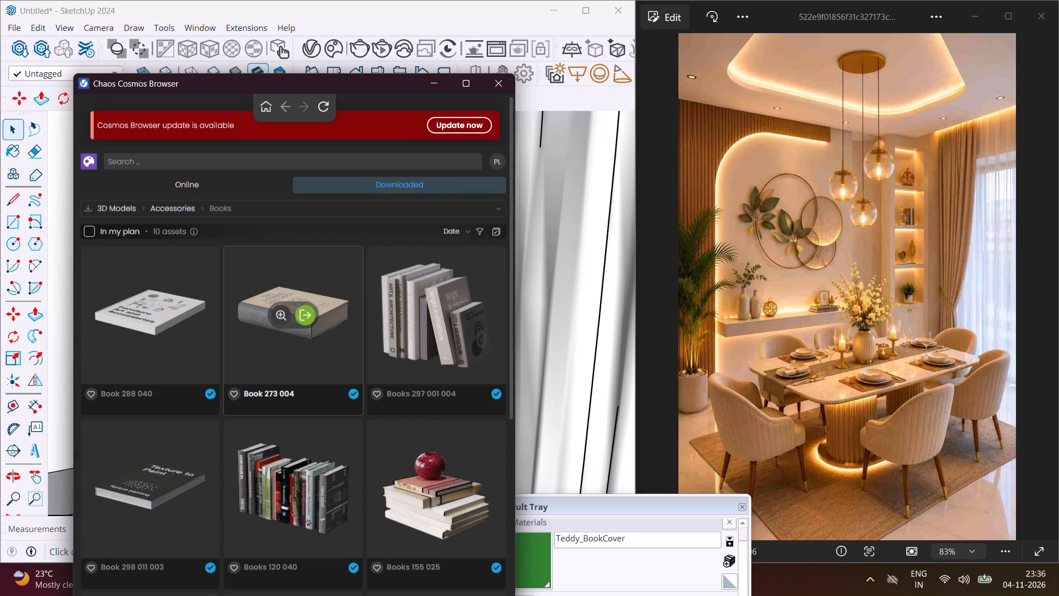
Import Books 193 006 and place the stack on the floating wall console, near its end by the display column.
scroll(262, 359, down, 7)
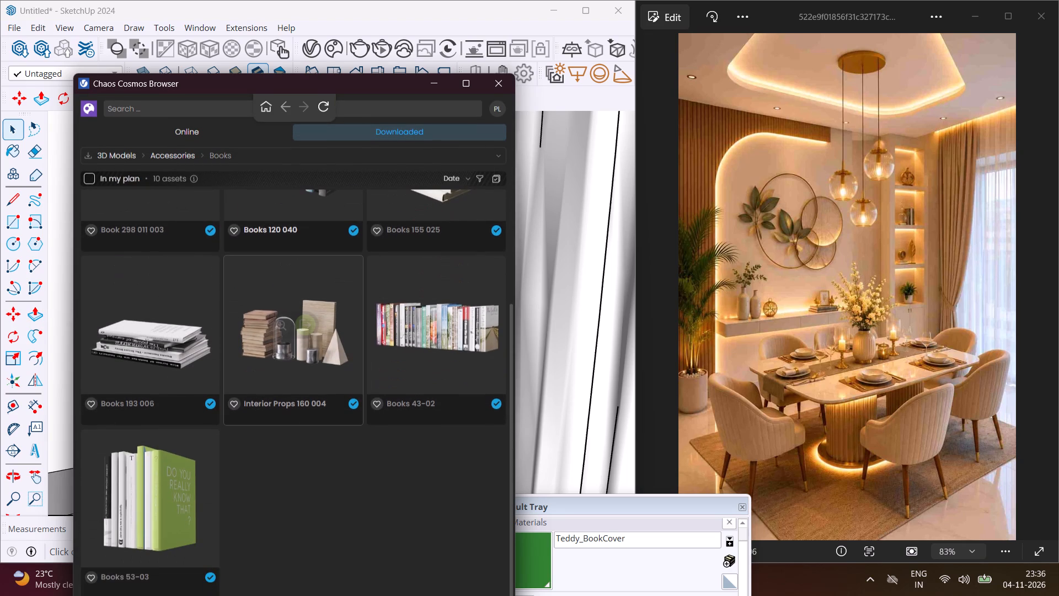
scroll(255, 353, down, 1)
scroll(255, 353, up, 2)
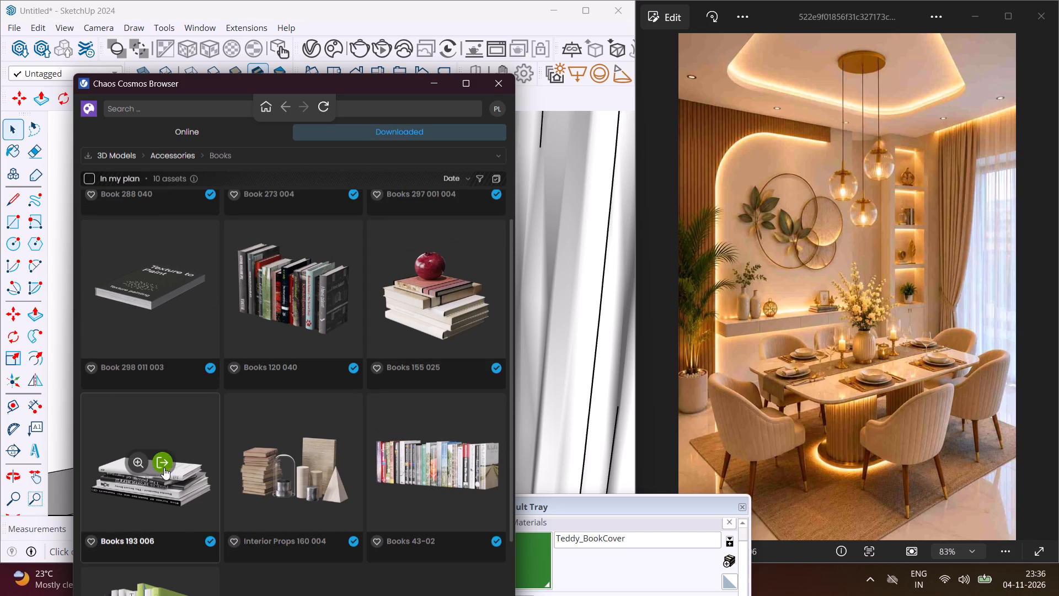
click(164, 467)
scroll(288, 405, down, 5)
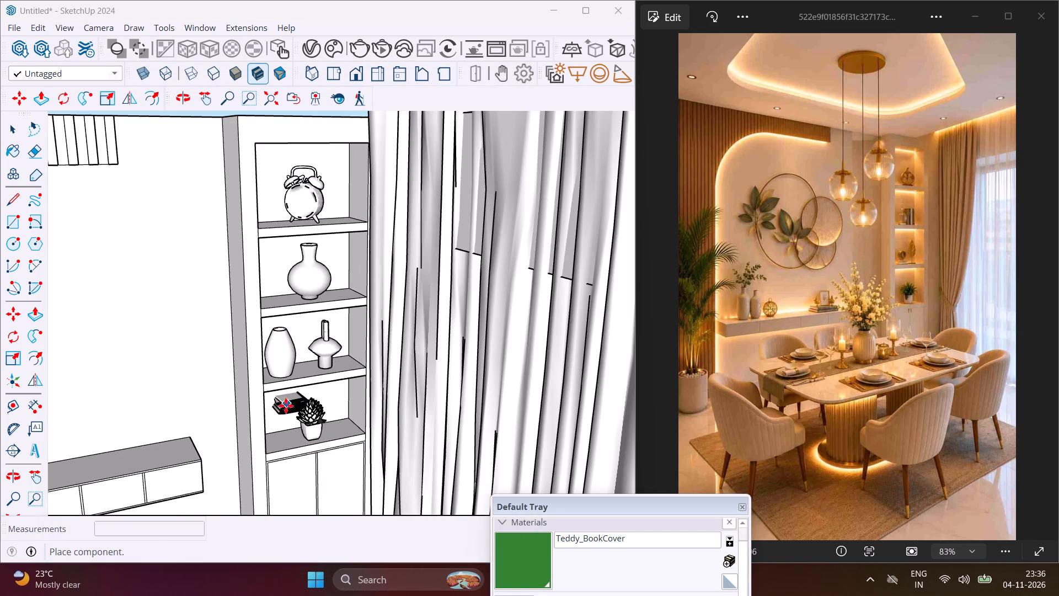
scroll(188, 448, down, 2)
scroll(160, 454, up, 2)
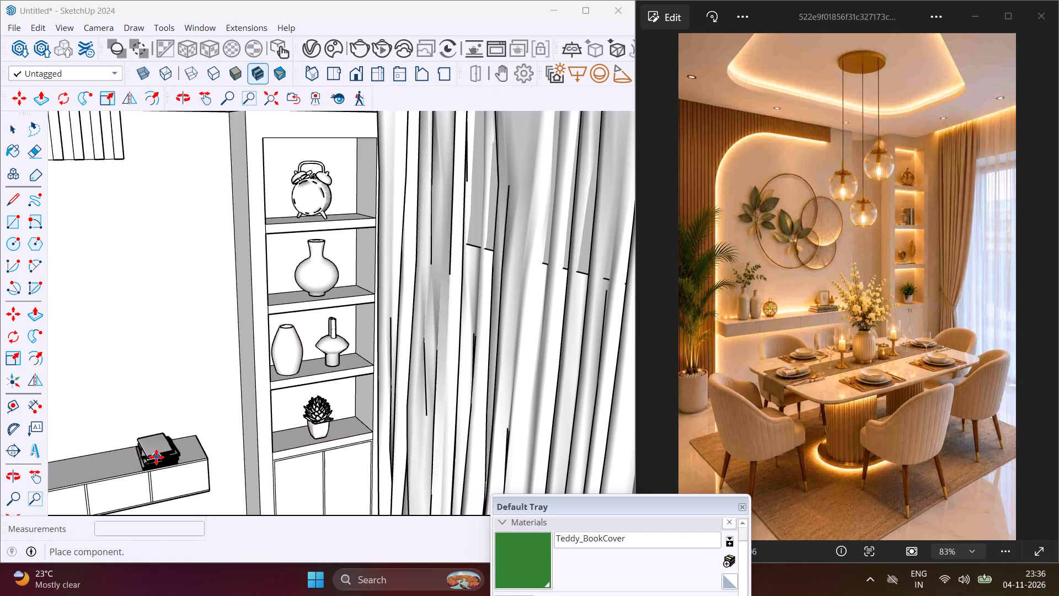
click(155, 457)
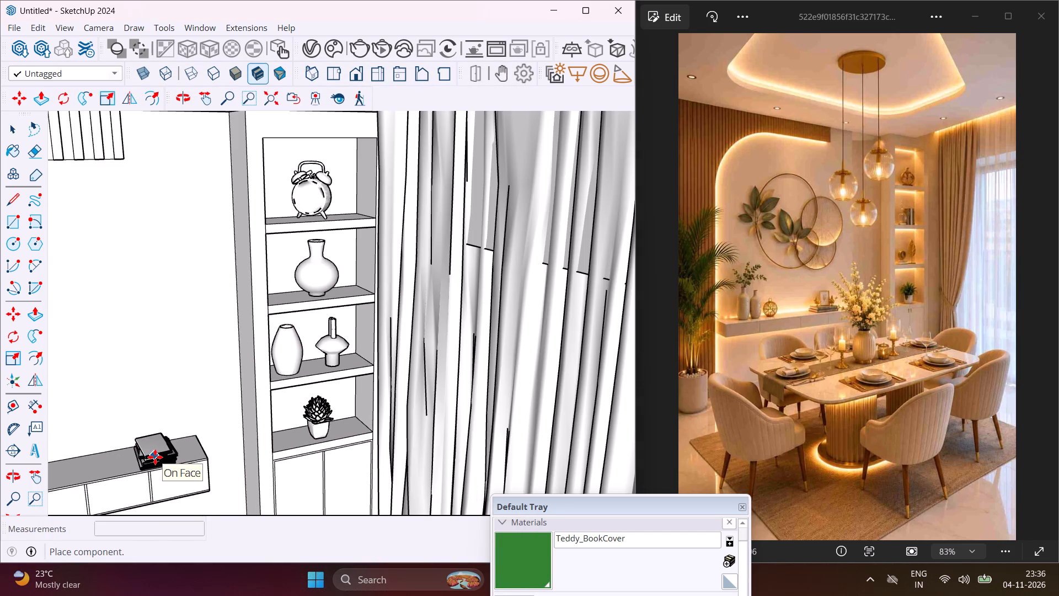
key(Escape)
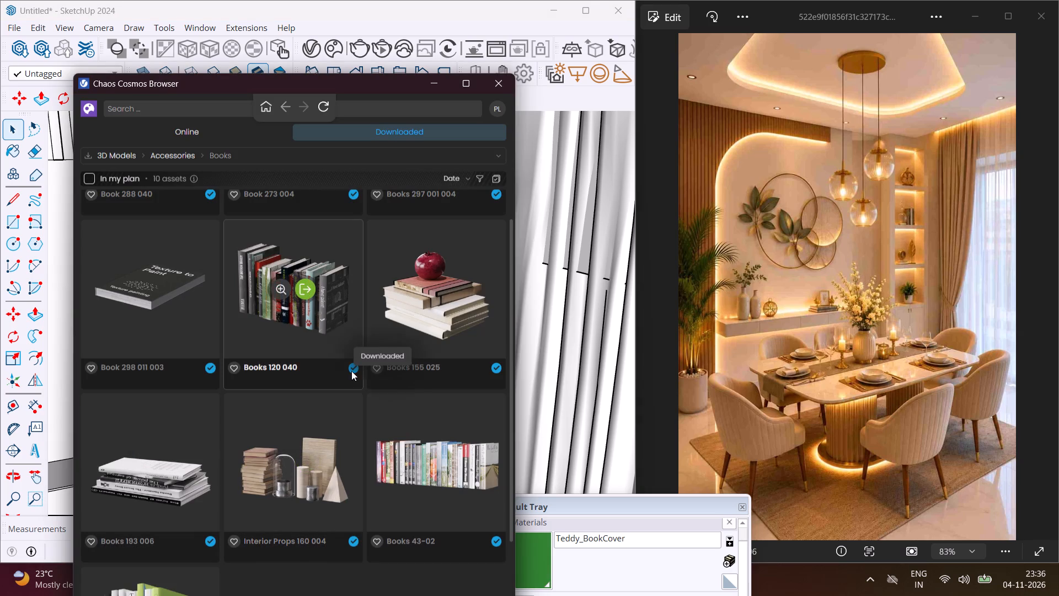
scroll(351, 371, down, 1)
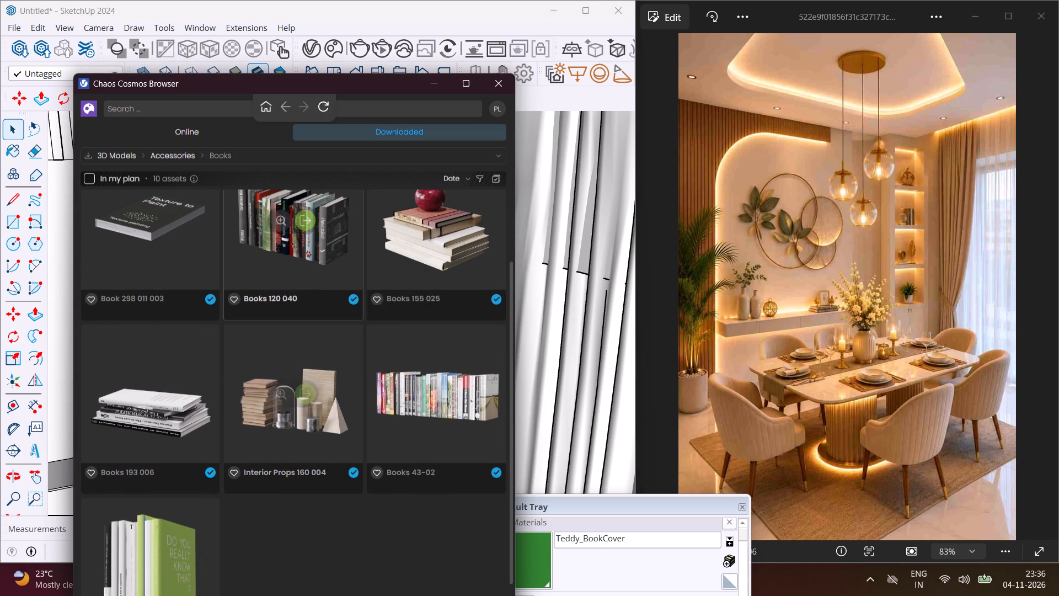
click(422, 87)
Draw a 10' by 6" vertical rotated rectangle hanging below the floor's edge on the curtained window side.
scroll(353, 273, down, 5)
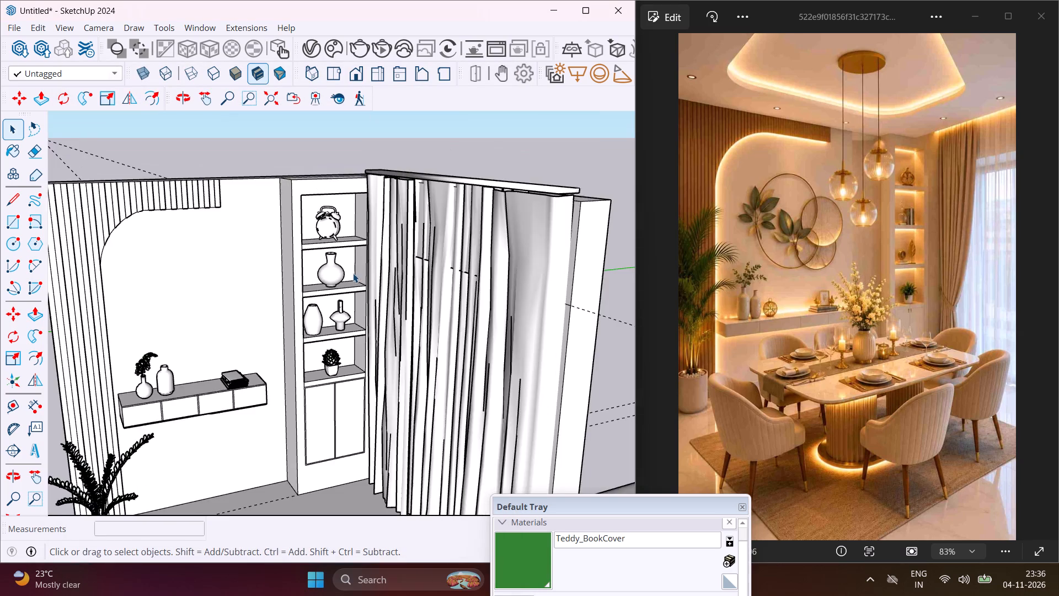
scroll(353, 273, down, 9)
middle_drag(343, 355, 324, 419)
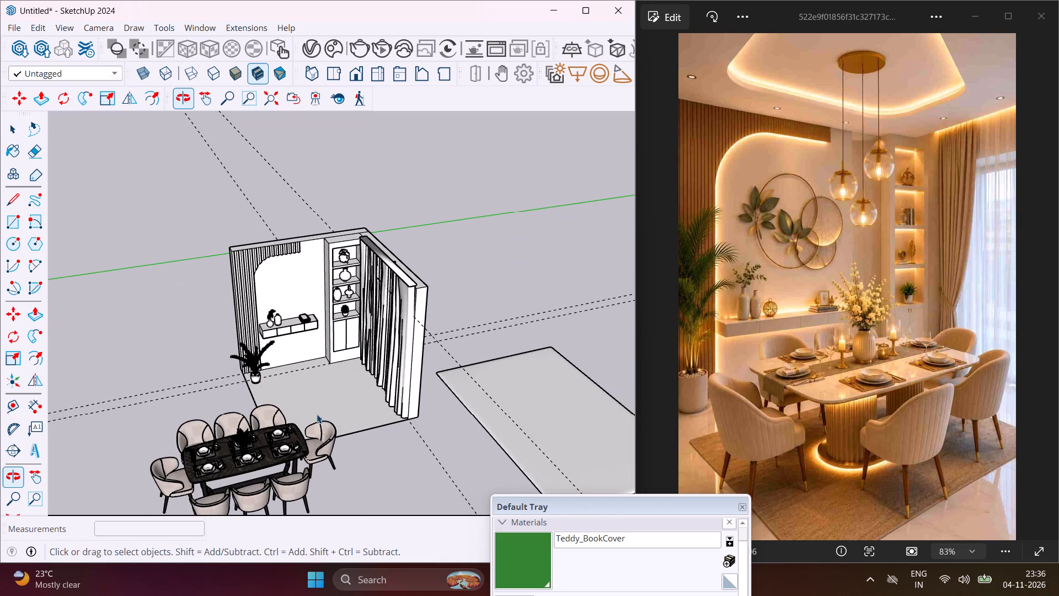
scroll(317, 414, up, 4)
middle_drag(376, 425, 291, 203)
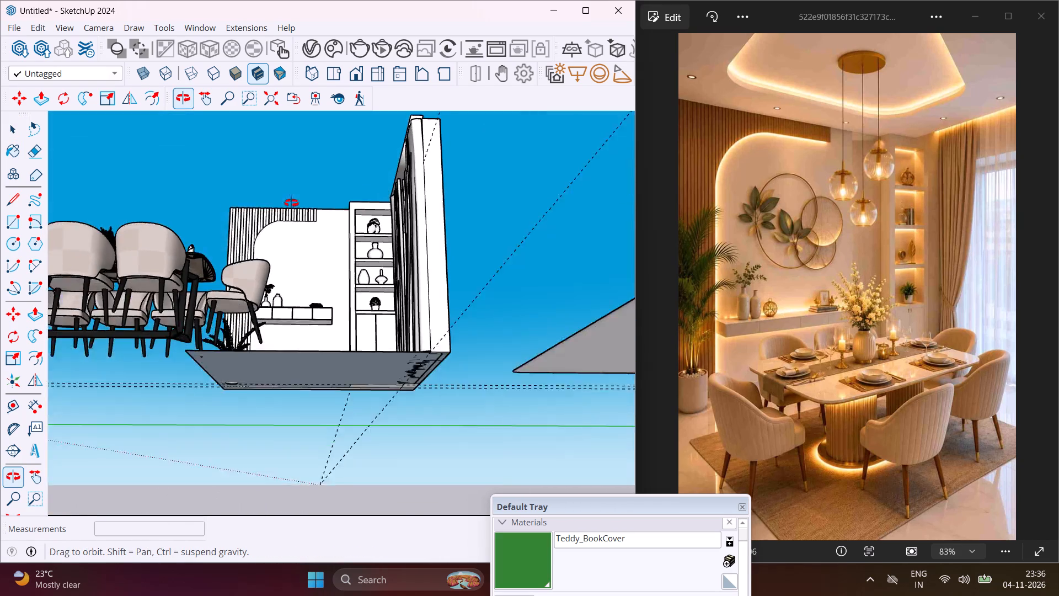
middle_drag(291, 203, 291, 179)
click(39, 225)
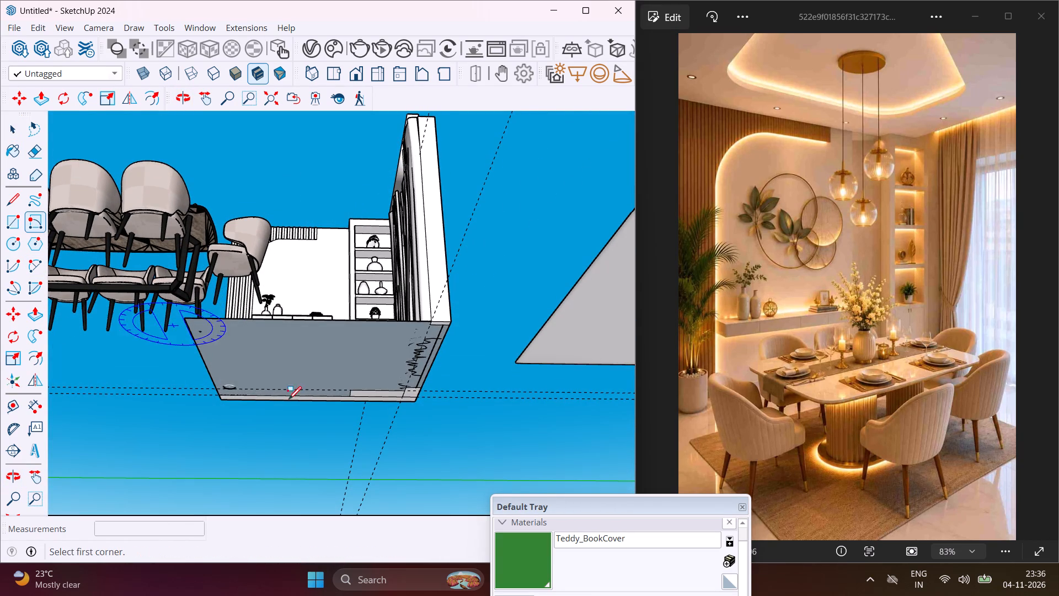
scroll(400, 474, up, 6)
click(421, 379)
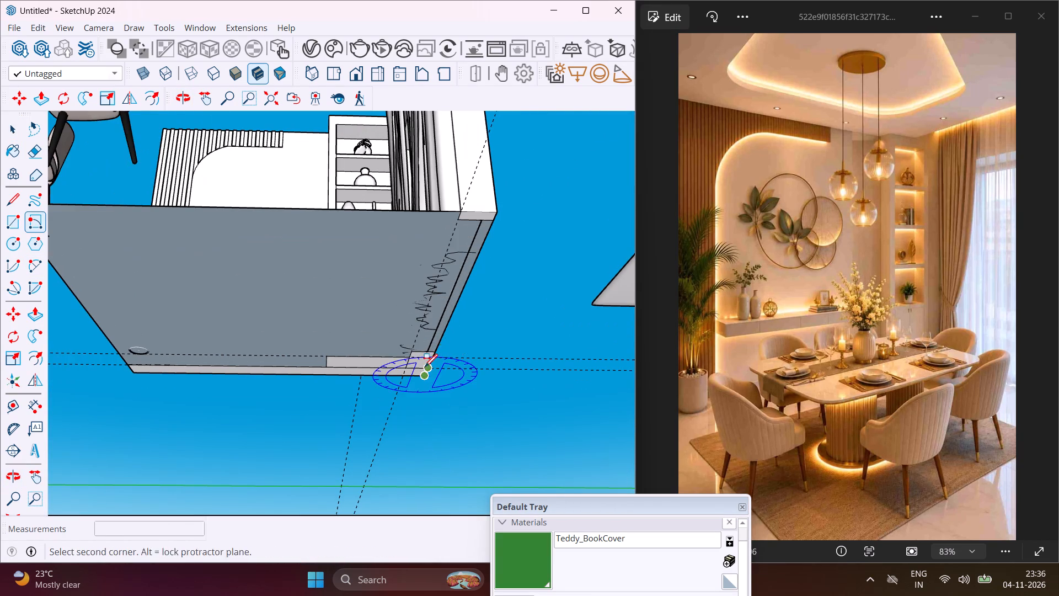
click(495, 213)
middle_drag(491, 219, 473, 317)
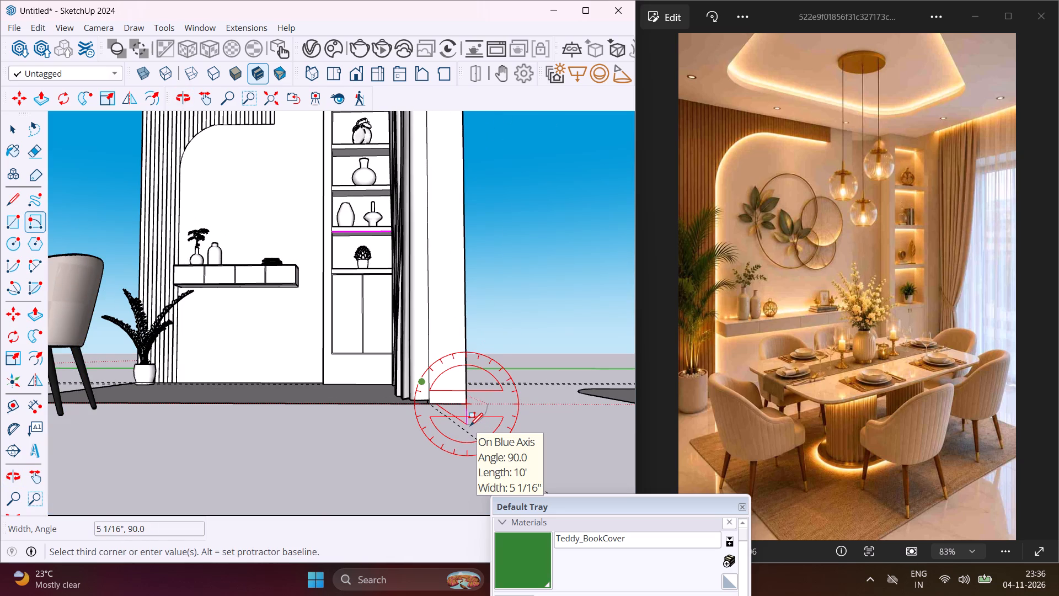
text(6")
key(Return)
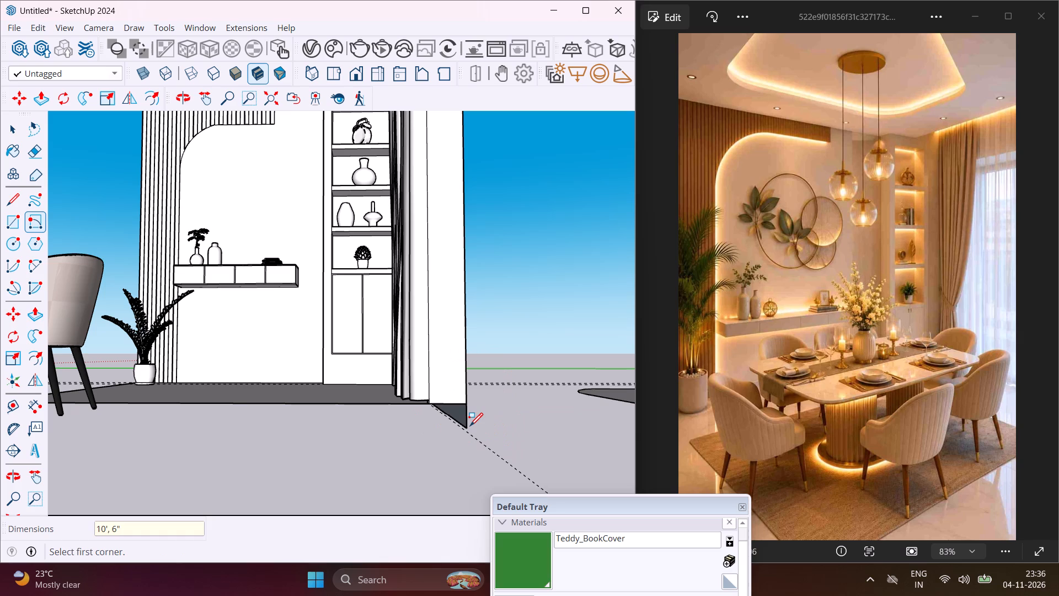
key(Escape)
key(space)
Push/Pull the 6" high rectangle 10' beneath the floor to the slatted wall's outer corner, forming a floor slab.
scroll(456, 408, up, 1)
click(459, 412)
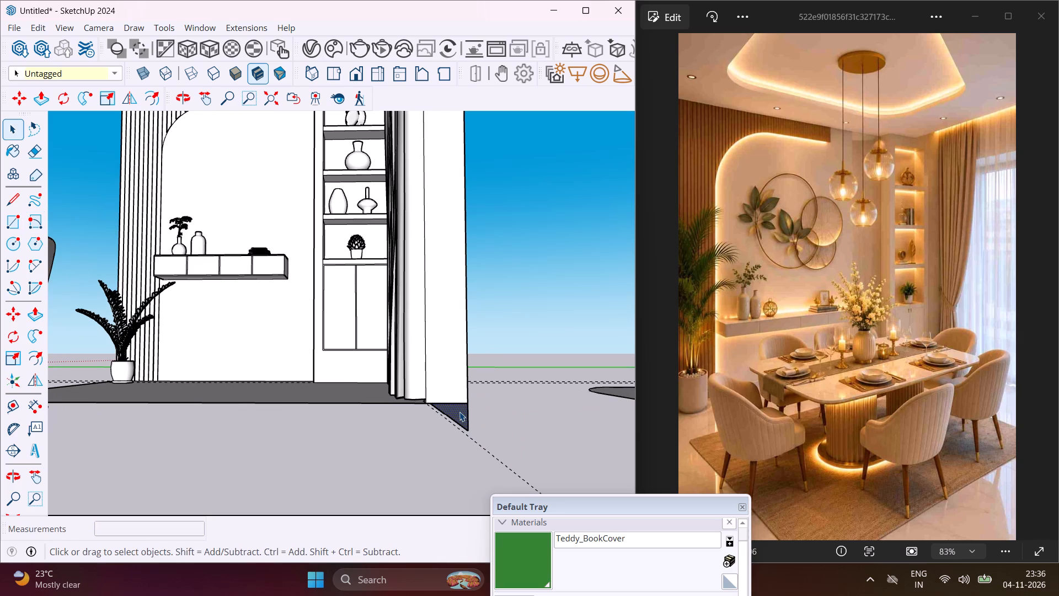
key(p)
click(459, 412)
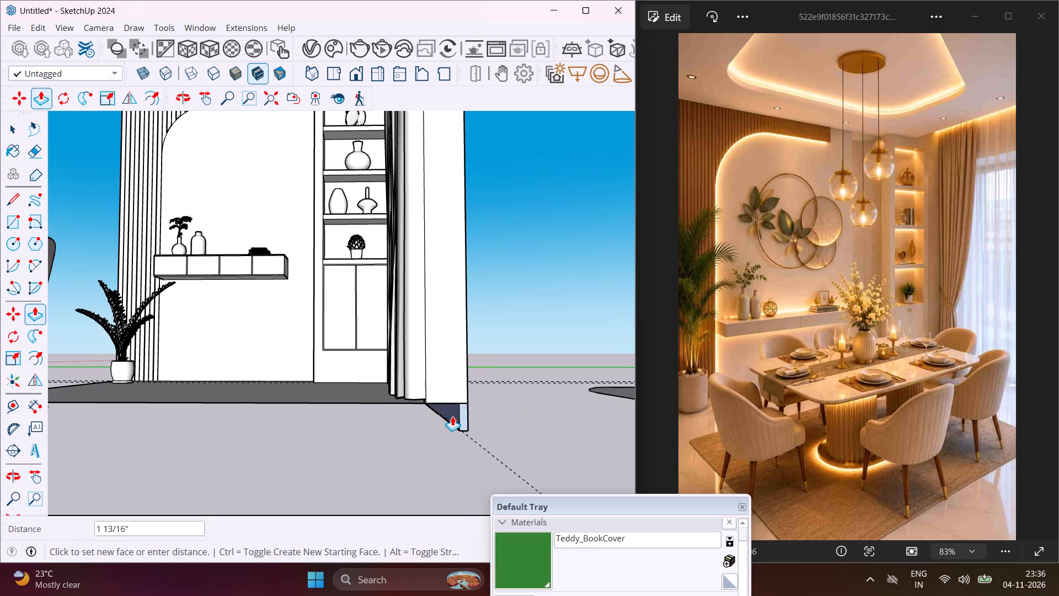
scroll(336, 381, down, 4)
middle_drag(185, 262, 209, 271)
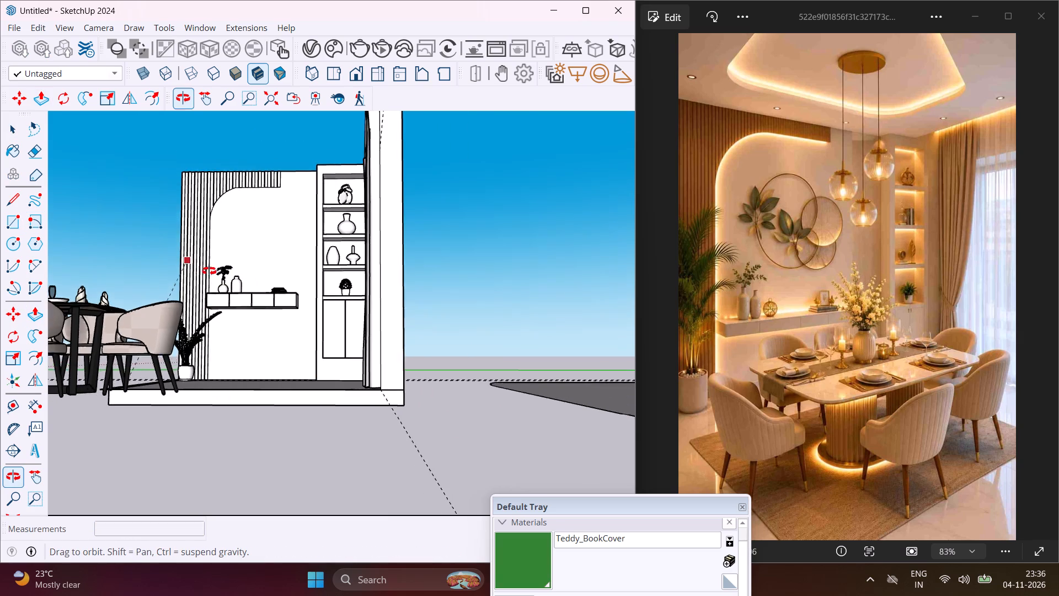
middle_drag(209, 271, 699, 384)
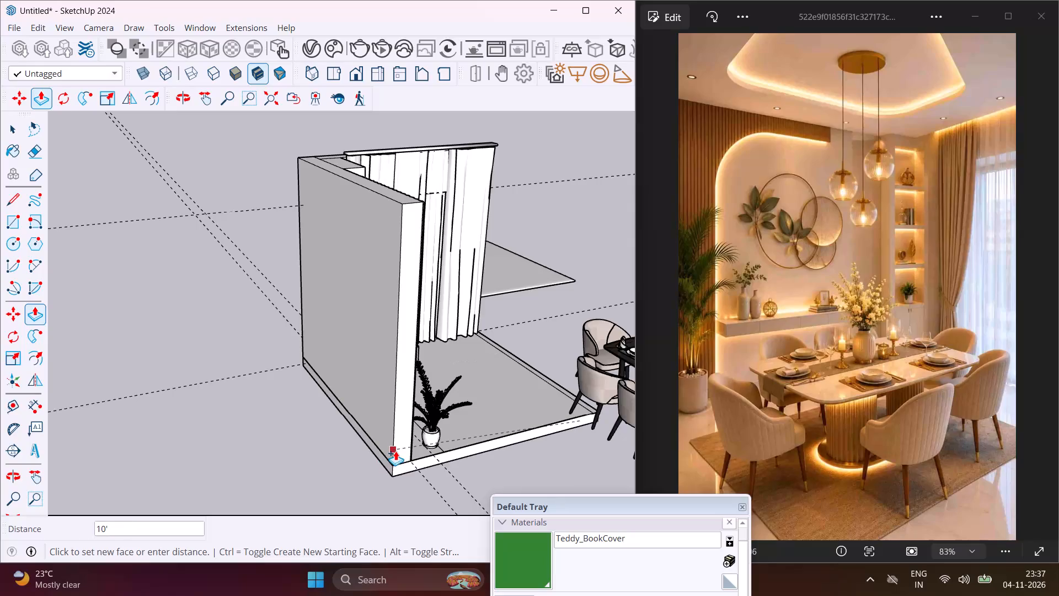
click(395, 451)
scroll(391, 472, down, 5)
key(Escape)
key(space)
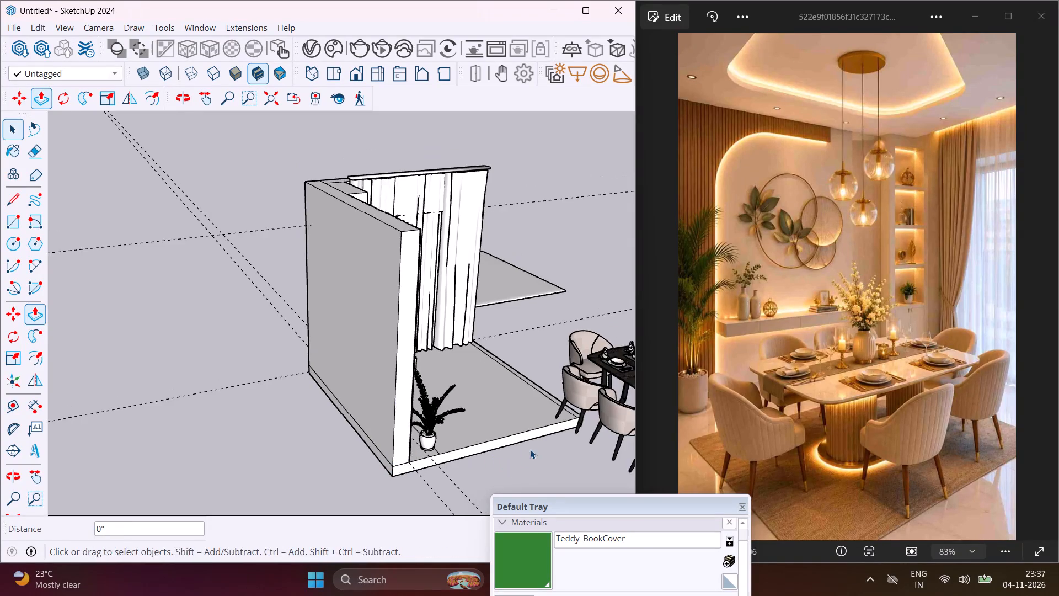
Erase the stray edge running across the floor between the potted plant and the display column.
middle_drag(530, 449, 305, 449)
scroll(280, 423, down, 1)
scroll(280, 423, up, 1)
scroll(280, 423, down, 6)
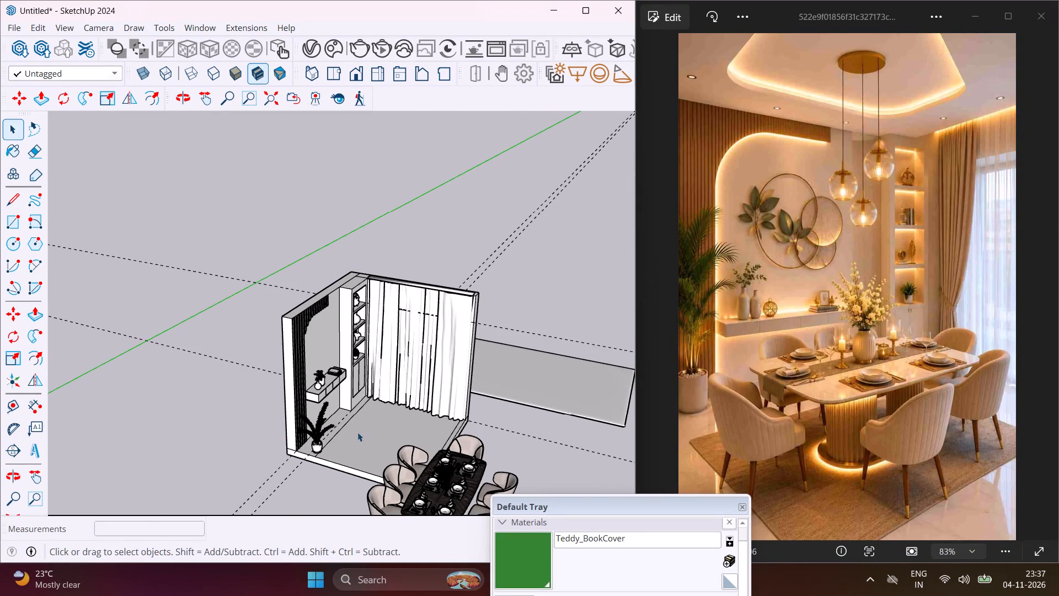
scroll(337, 432, up, 9)
middle_drag(334, 438, 347, 401)
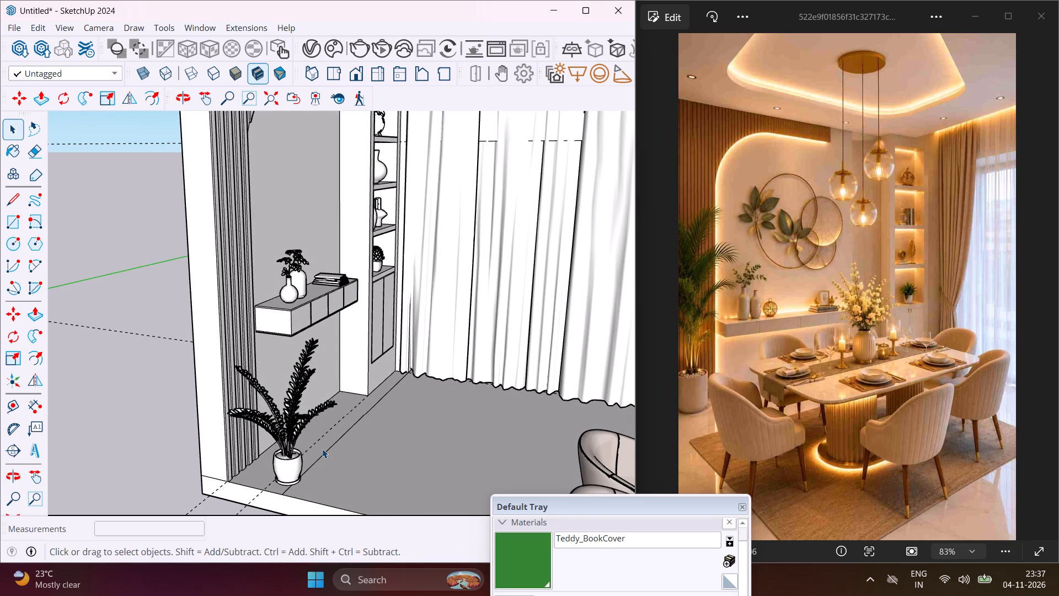
key(e)
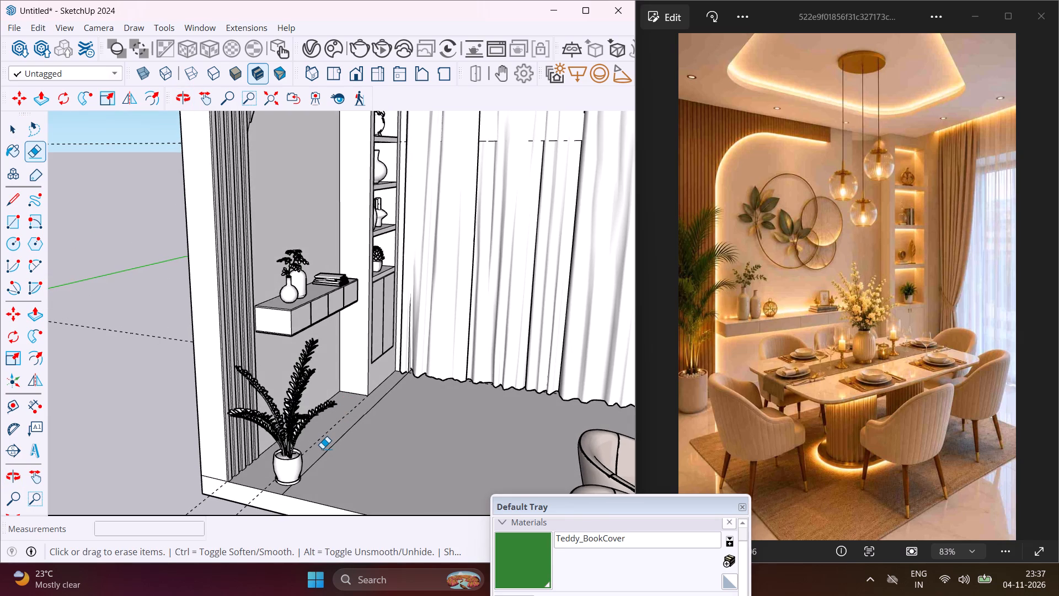
click(325, 450)
click(328, 451)
key(Escape)
key(space)
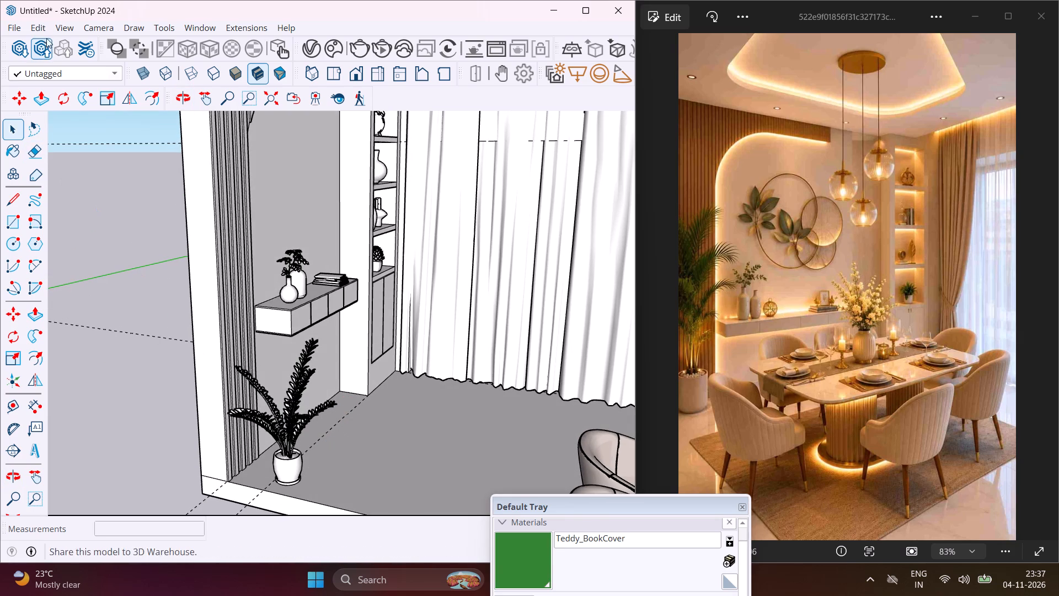
Delete all guide lines from the model.
click(43, 25)
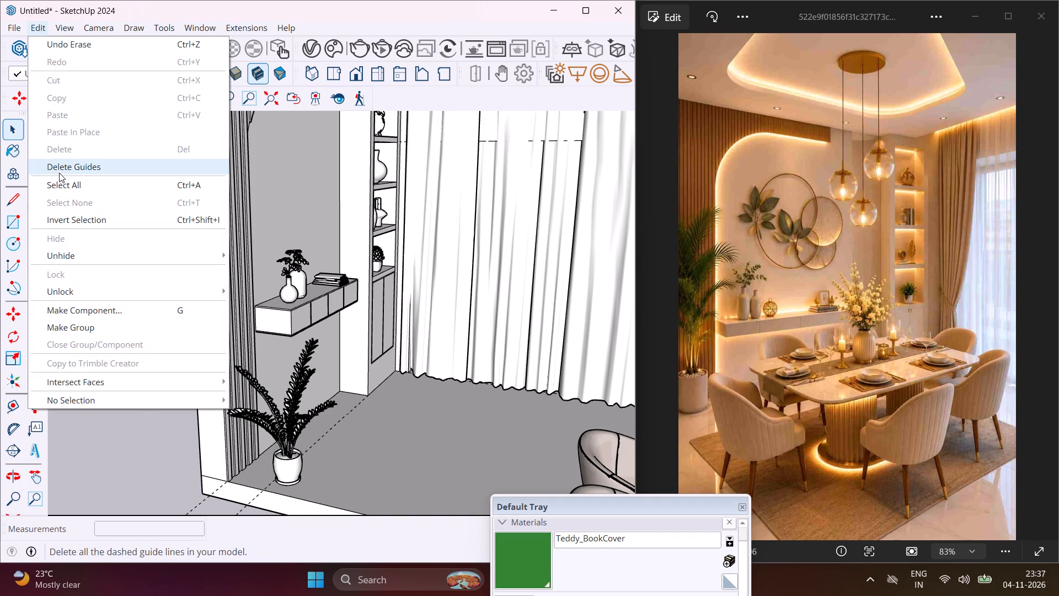
click(59, 173)
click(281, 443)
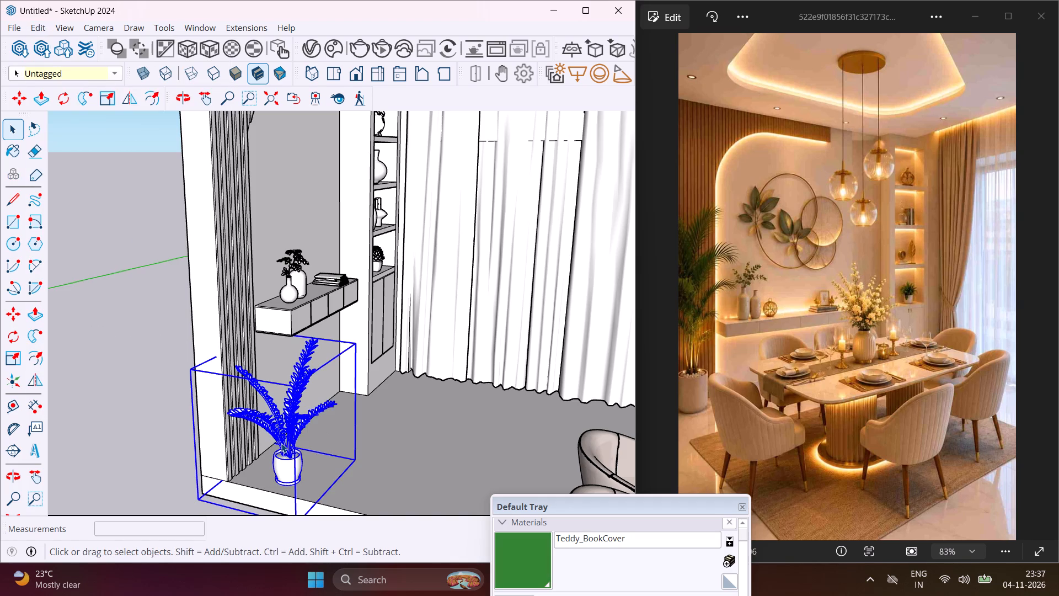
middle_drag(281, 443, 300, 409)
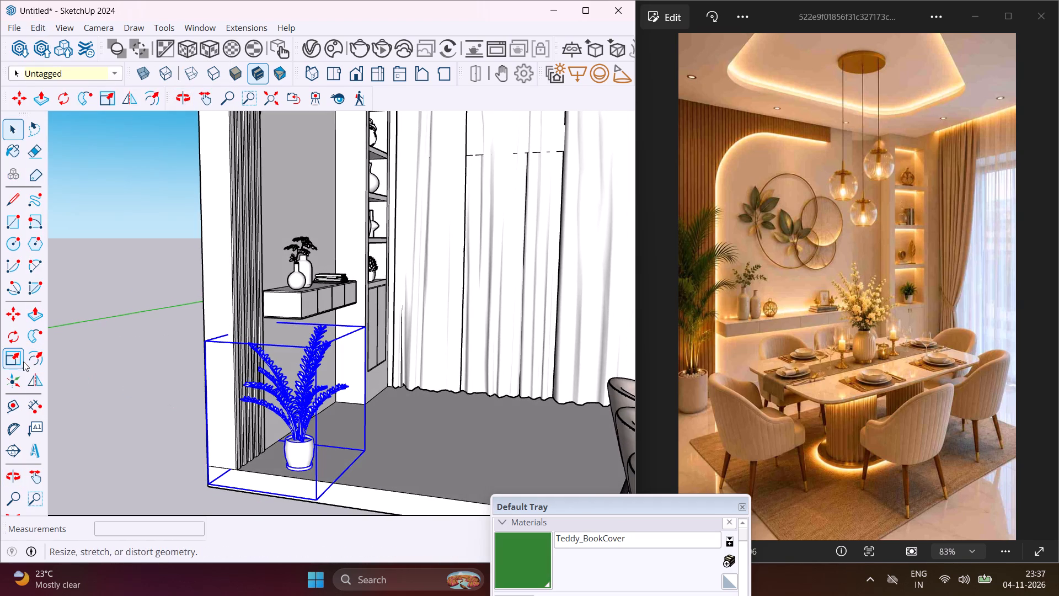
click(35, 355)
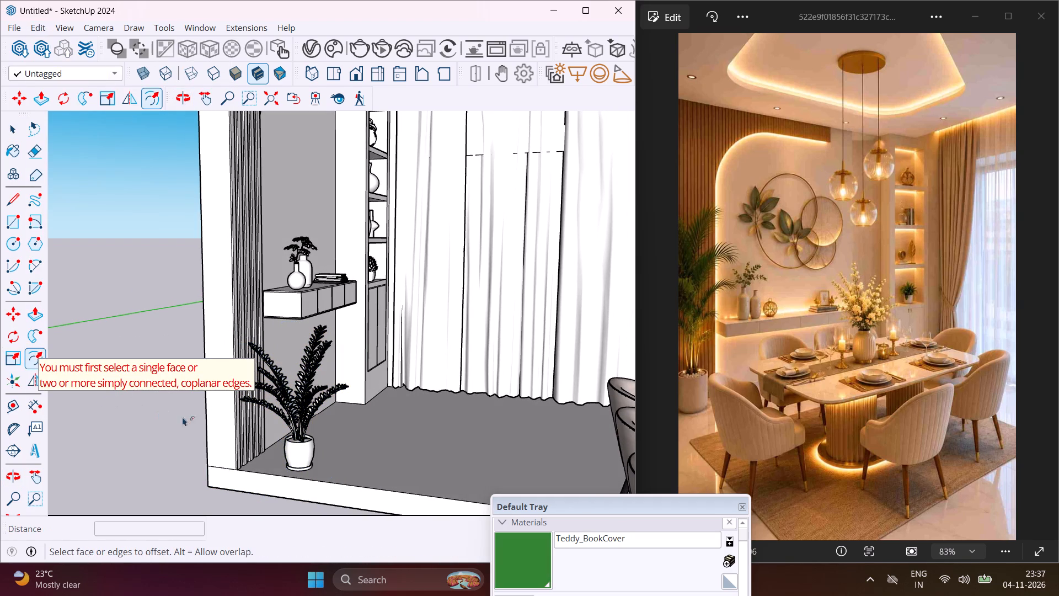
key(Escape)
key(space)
Scale the potted floor plant by the slatted wall along the blue axis, raising its fronds above the floating console.
click(308, 453)
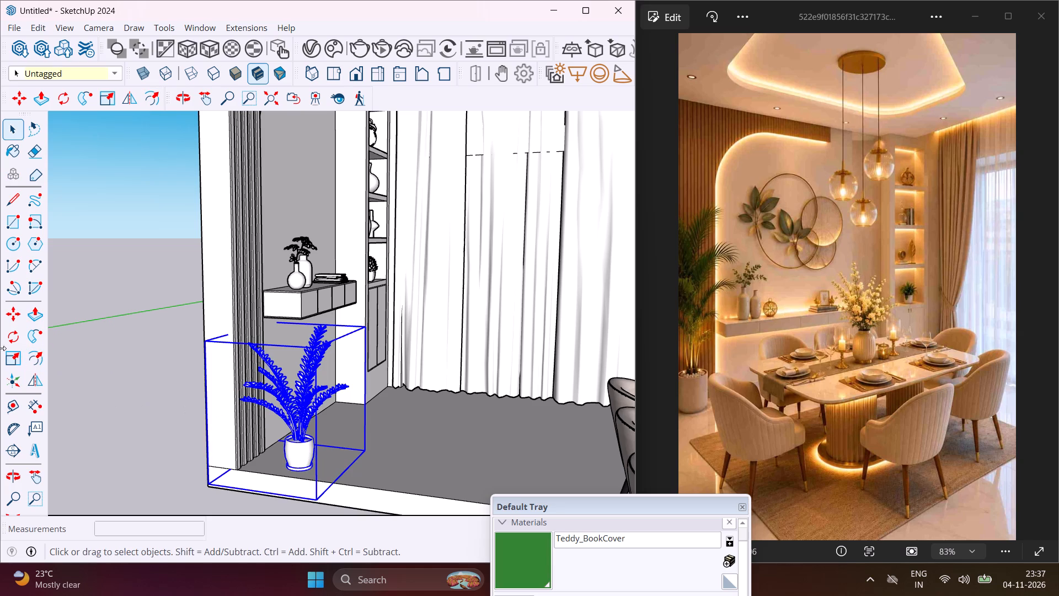
click(14, 356)
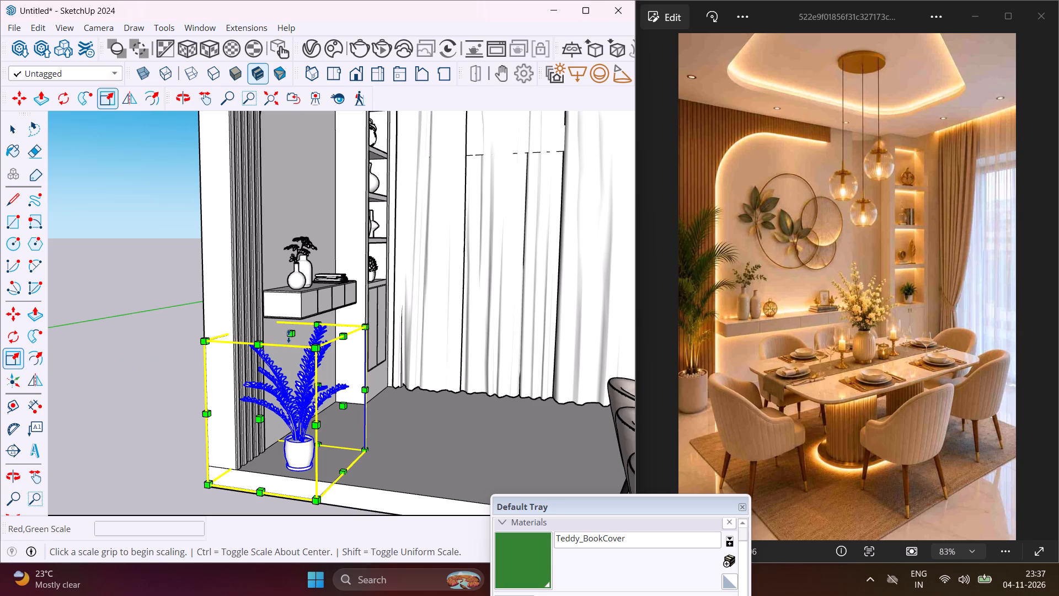
click(288, 336)
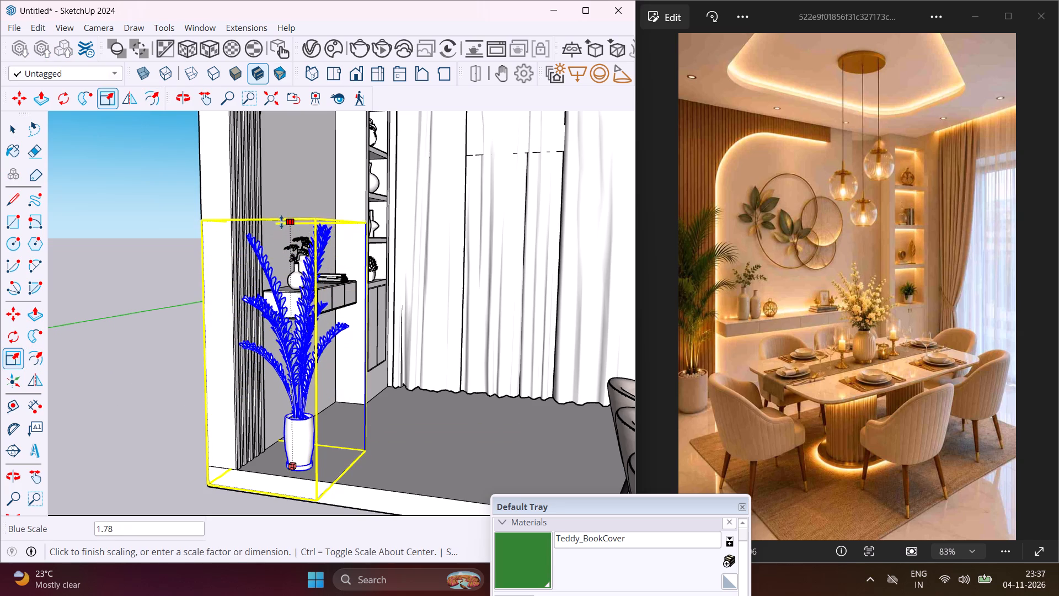
click(283, 190)
Widen the potted floor plant by a scale factor of about 1.18 along the green axis.
middle_drag(286, 291, 136, 380)
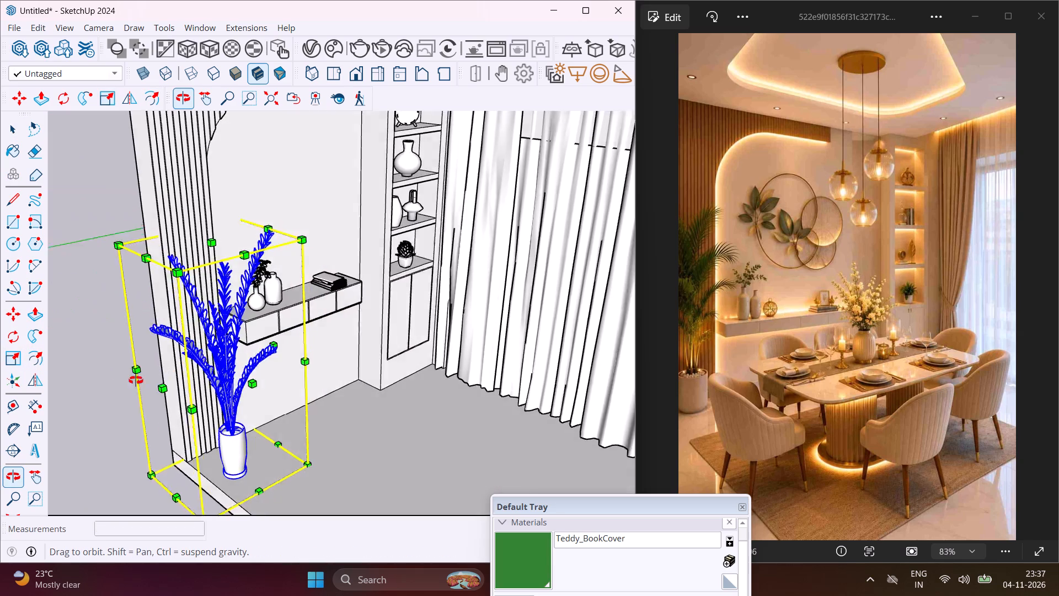
middle_drag(136, 380, 117, 385)
scroll(130, 388, up, 2)
click(143, 383)
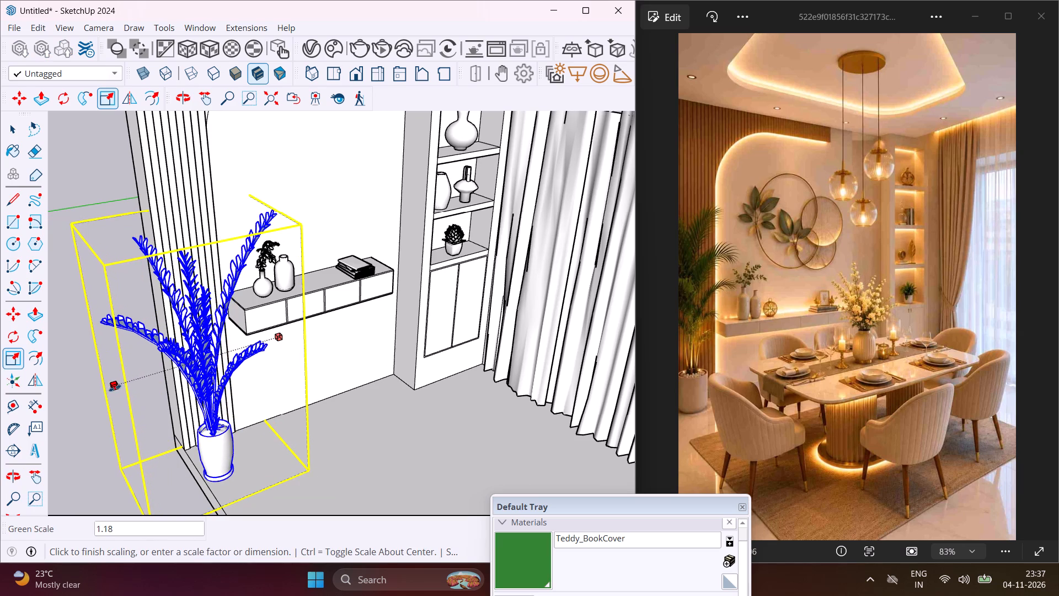
click(115, 388)
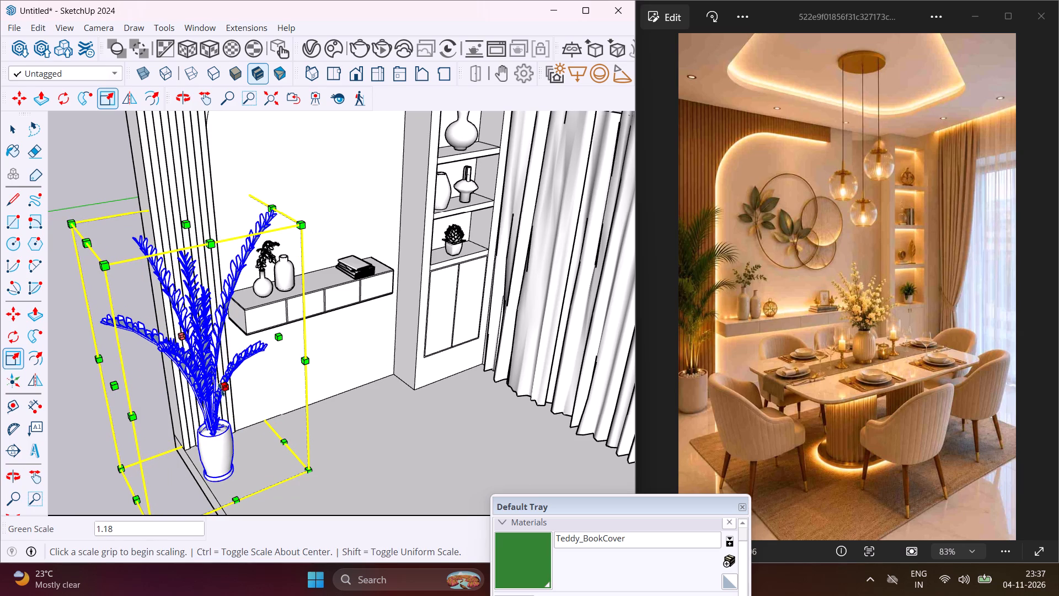
Scale the potted floor plant slightly along the red axis, then deselect it.
click(221, 390)
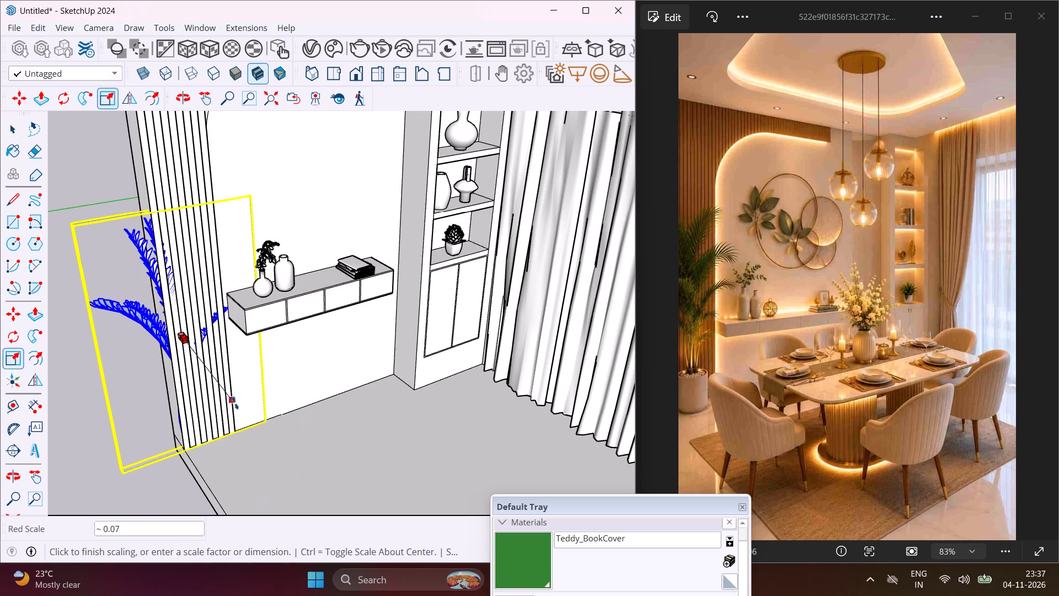
key(Escape)
middle_drag(232, 407, 249, 411)
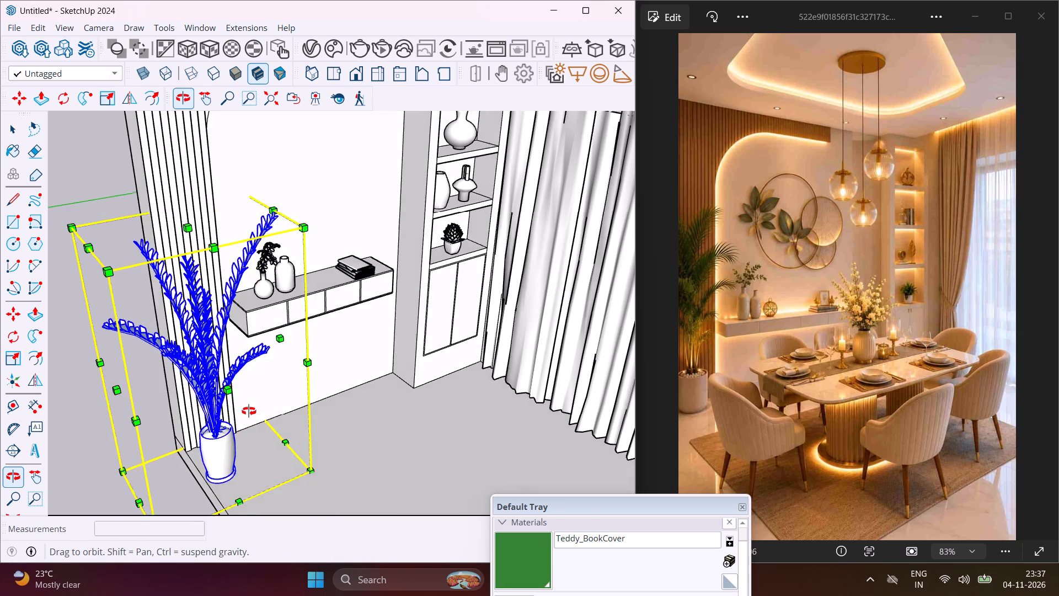
middle_drag(249, 411, 448, 416)
scroll(414, 413, up, 2)
click(405, 400)
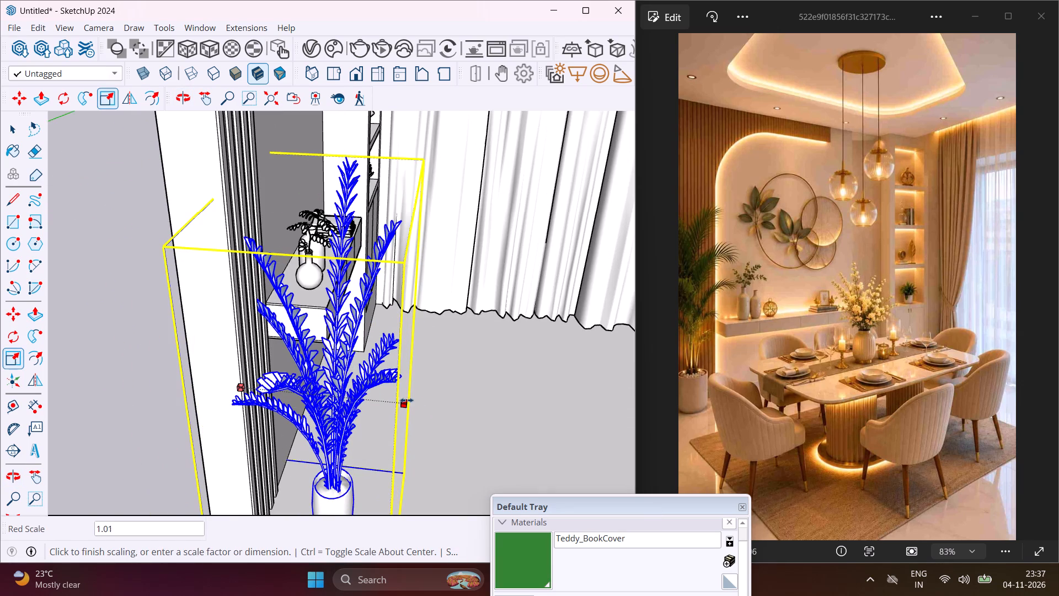
click(417, 400)
scroll(334, 395, down, 3)
key(Escape)
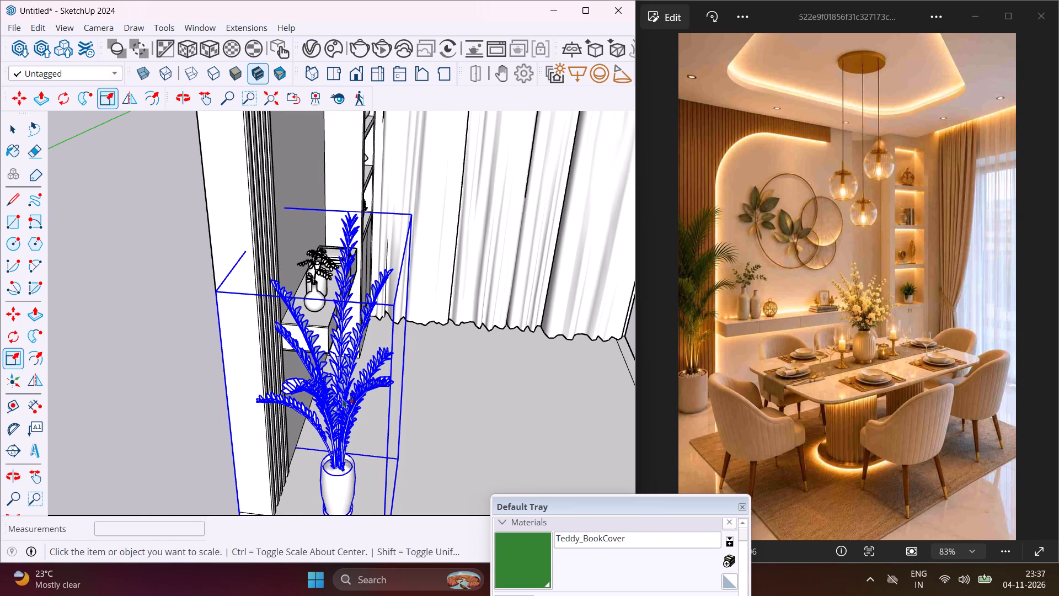
key(space)
click(173, 451)
Shrink the flat rug lying outside the room uniformly from its corner.
middle_drag(173, 451, 156, 444)
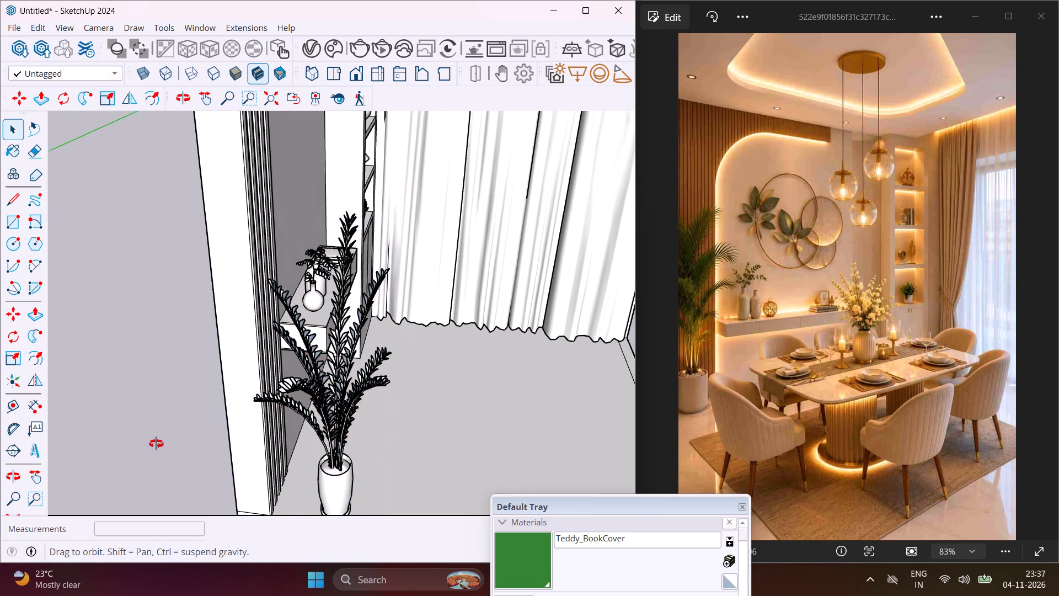
middle_drag(156, 444, 105, 411)
scroll(75, 369, down, 11)
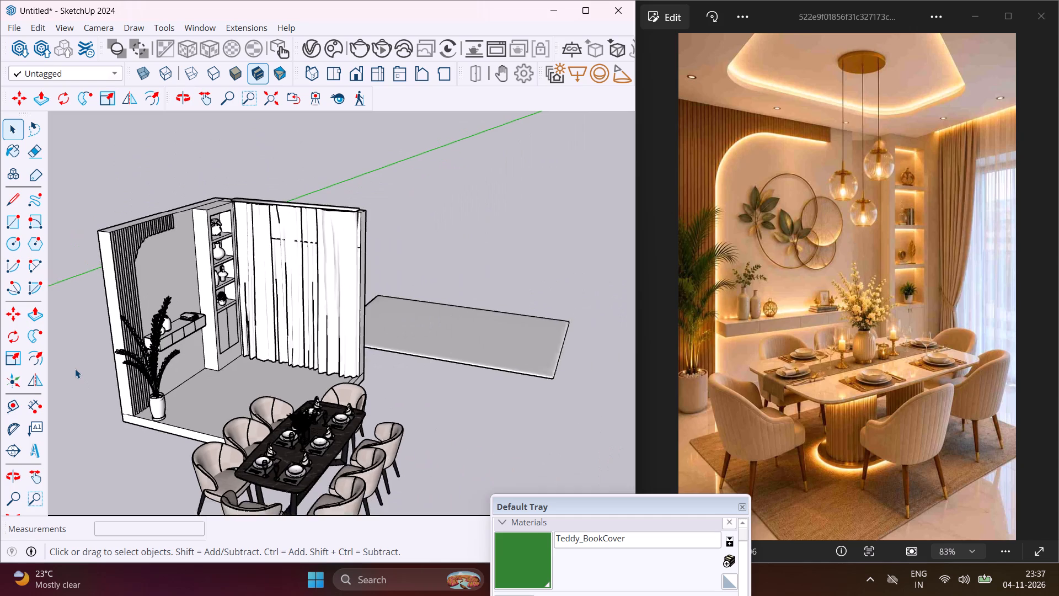
scroll(75, 369, down, 2)
middle_drag(270, 469, 228, 456)
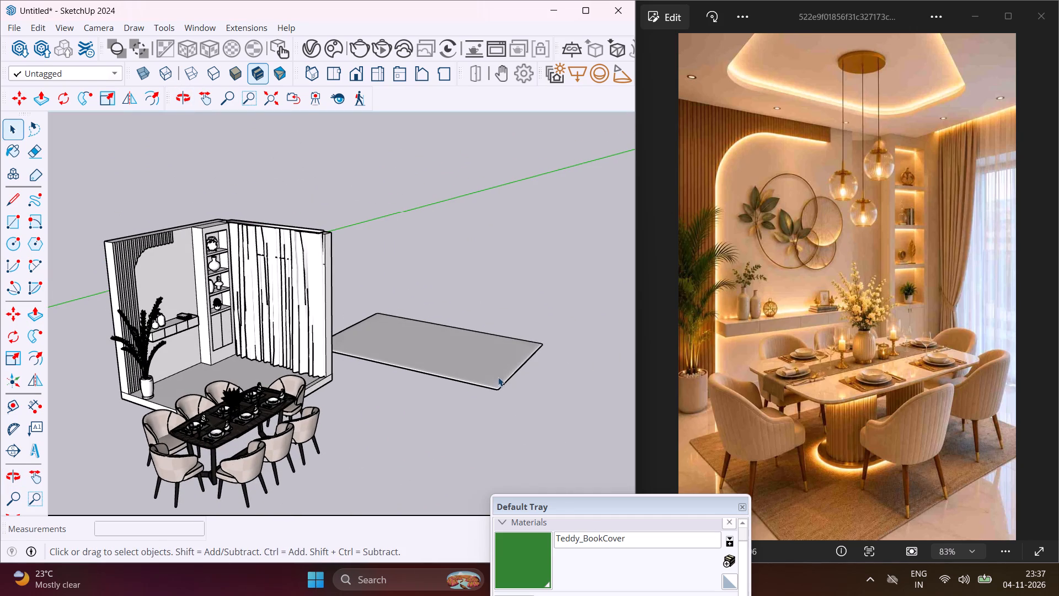
click(497, 380)
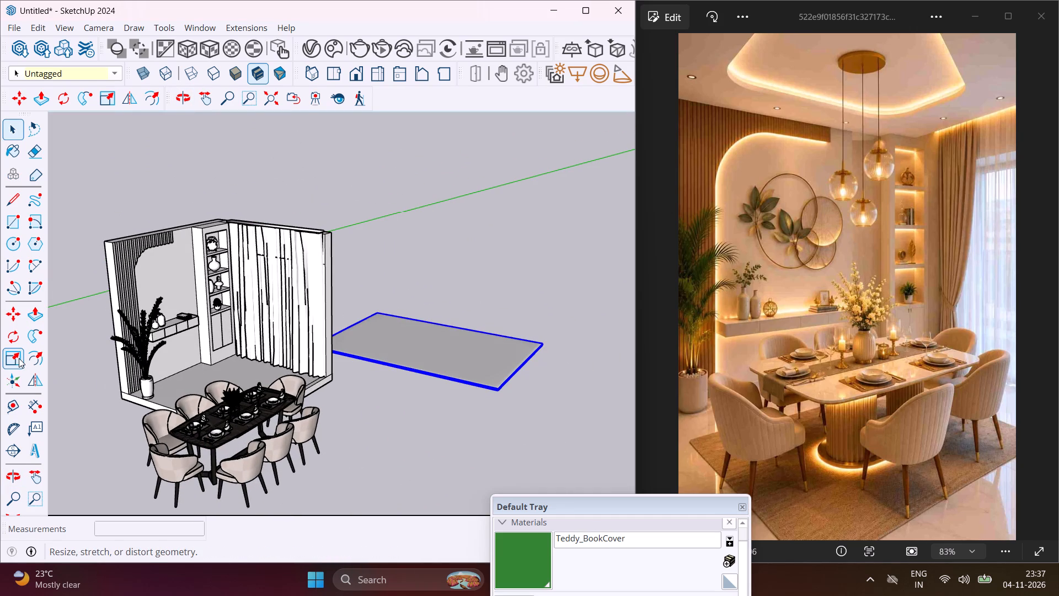
click(19, 358)
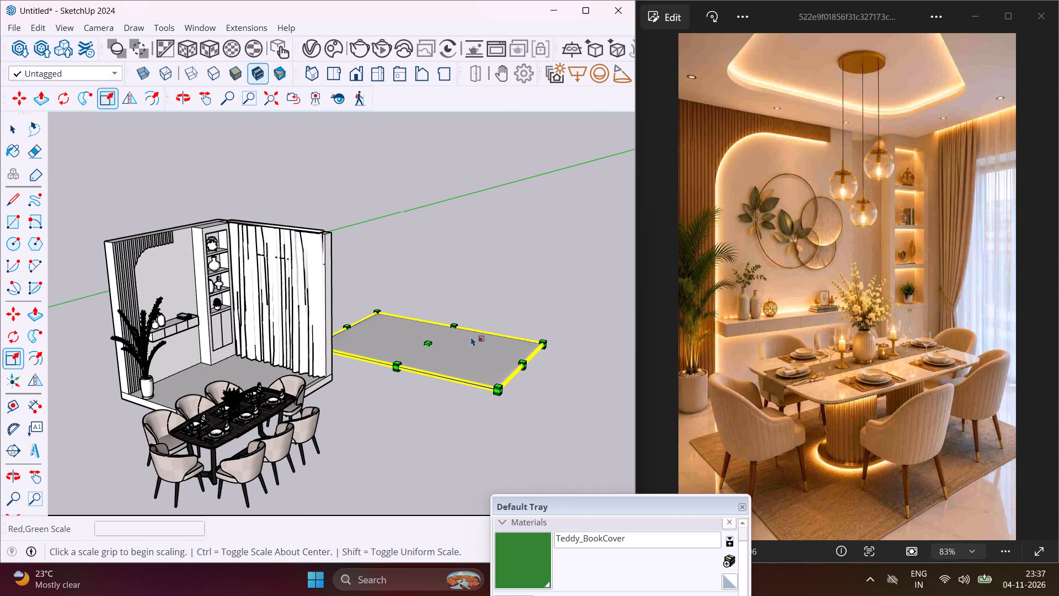
scroll(474, 342, up, 3)
click(507, 407)
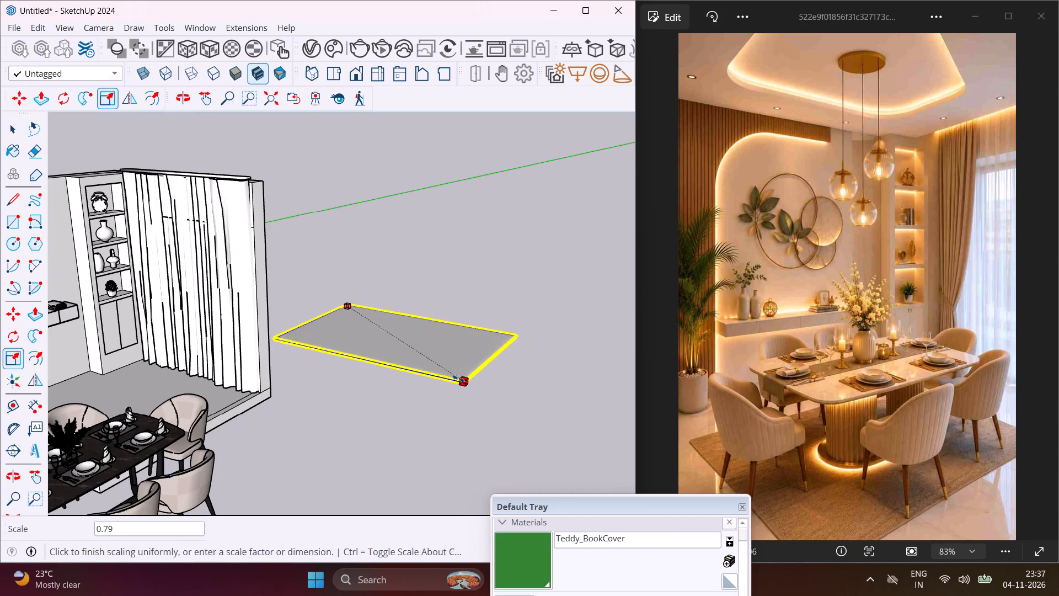
click(448, 373)
scroll(368, 369, down, 3)
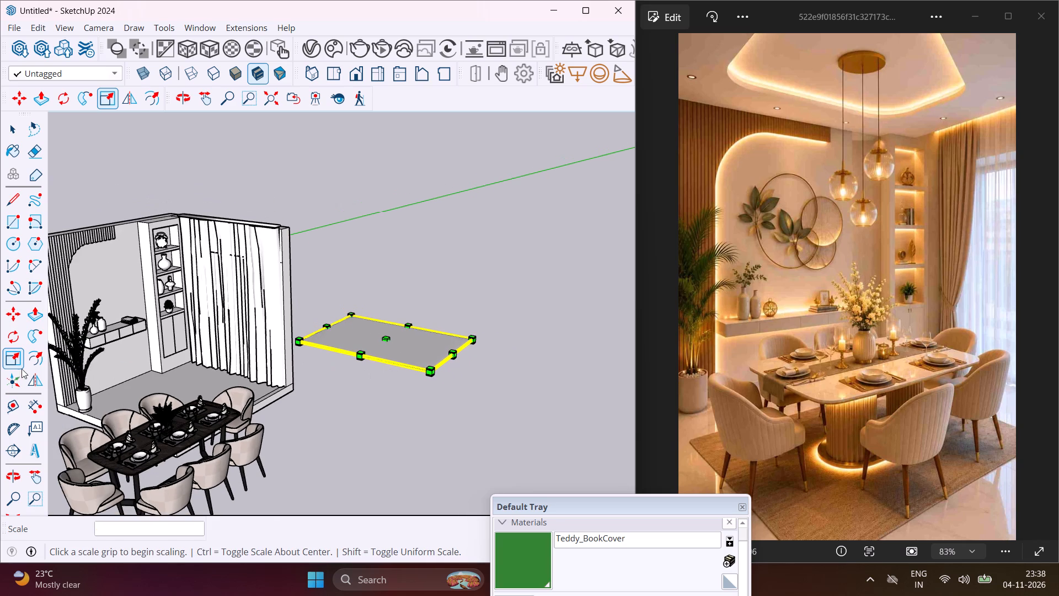
Rotate the rug 90 degrees on the ground plane.
click(13, 339)
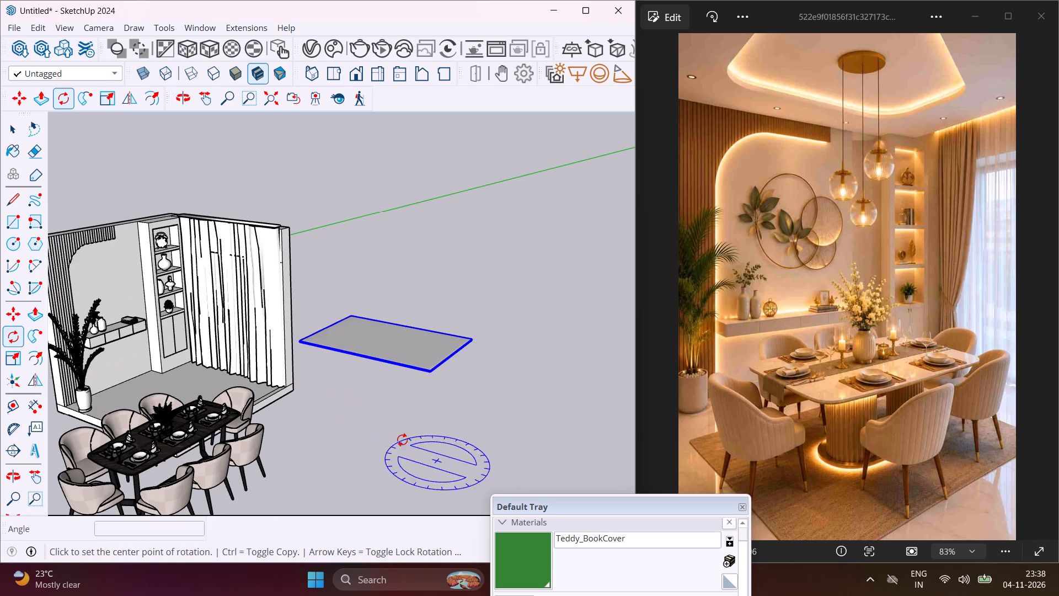
click(381, 424)
click(433, 444)
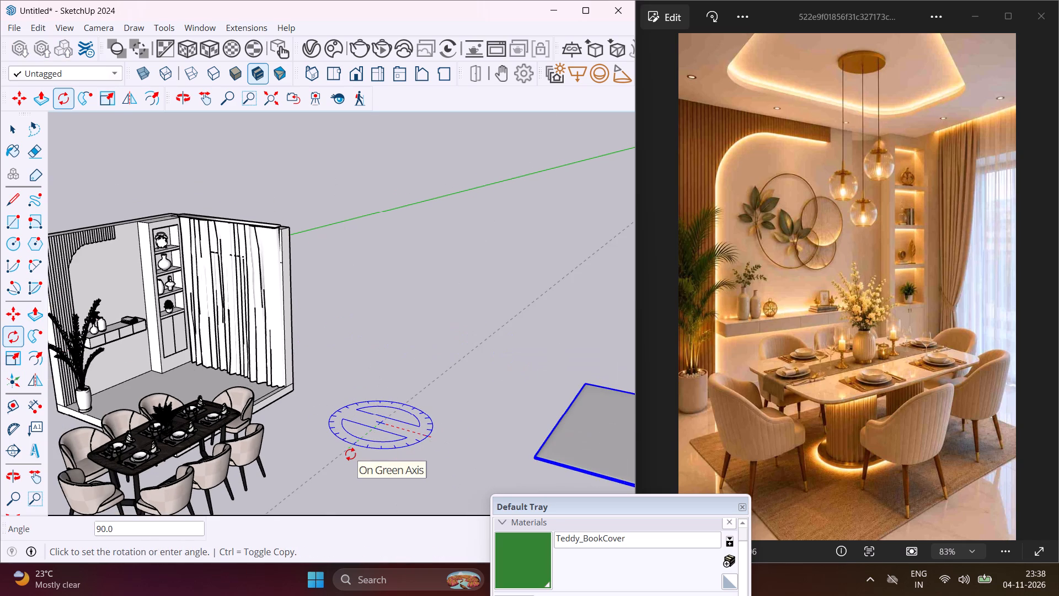
click(350, 454)
scroll(334, 418, down, 3)
Move the rug by its corner endpoint onto the room's floor, along the open front edge of the slab.
key(m)
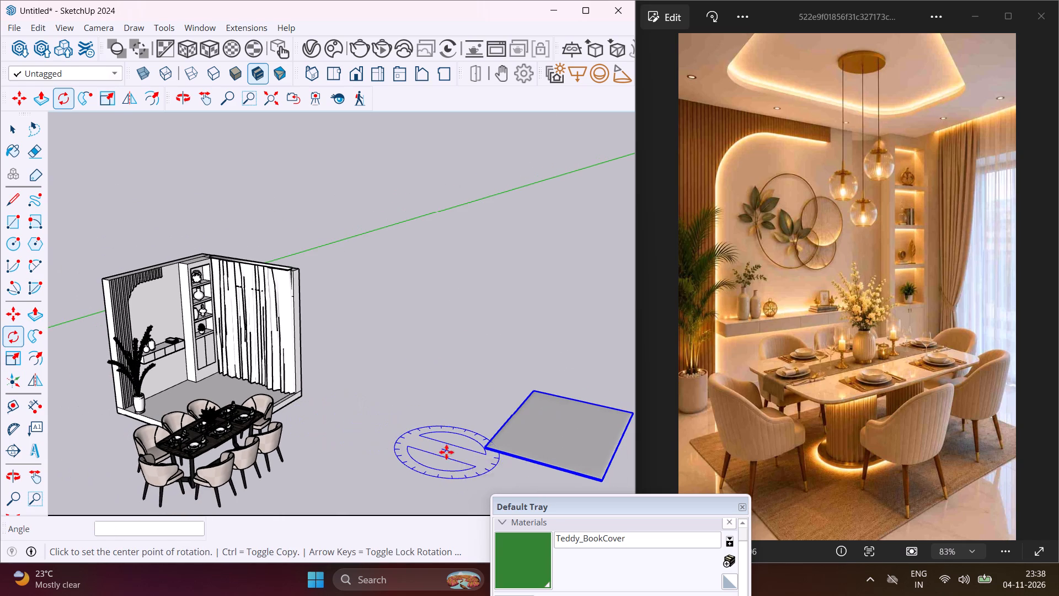
scroll(561, 465, up, 3)
scroll(617, 477, up, 1)
middle_drag(609, 462, 585, 425)
scroll(587, 472, up, 1)
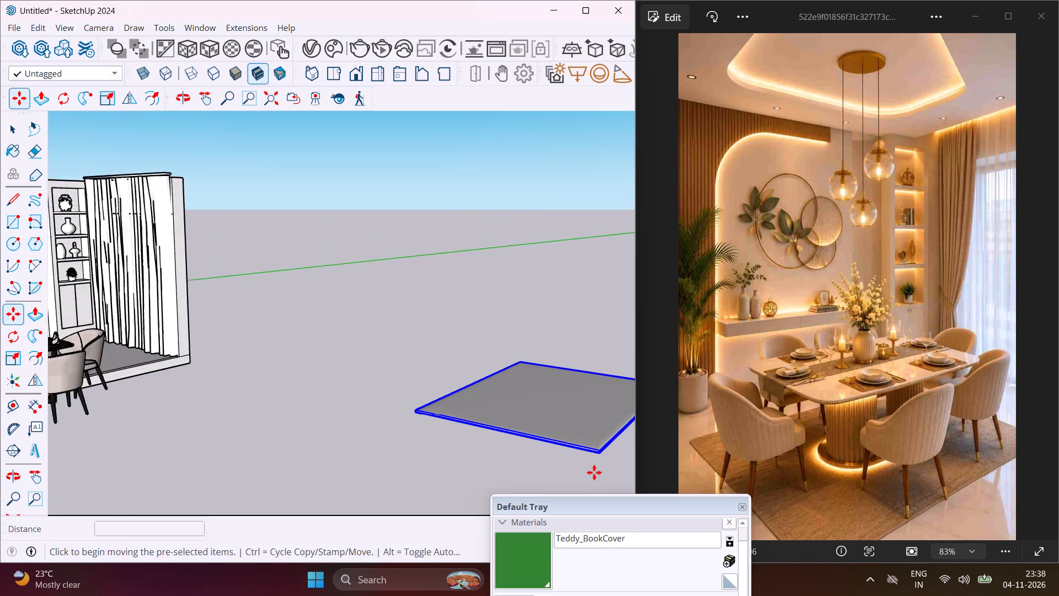
scroll(594, 472, up, 5)
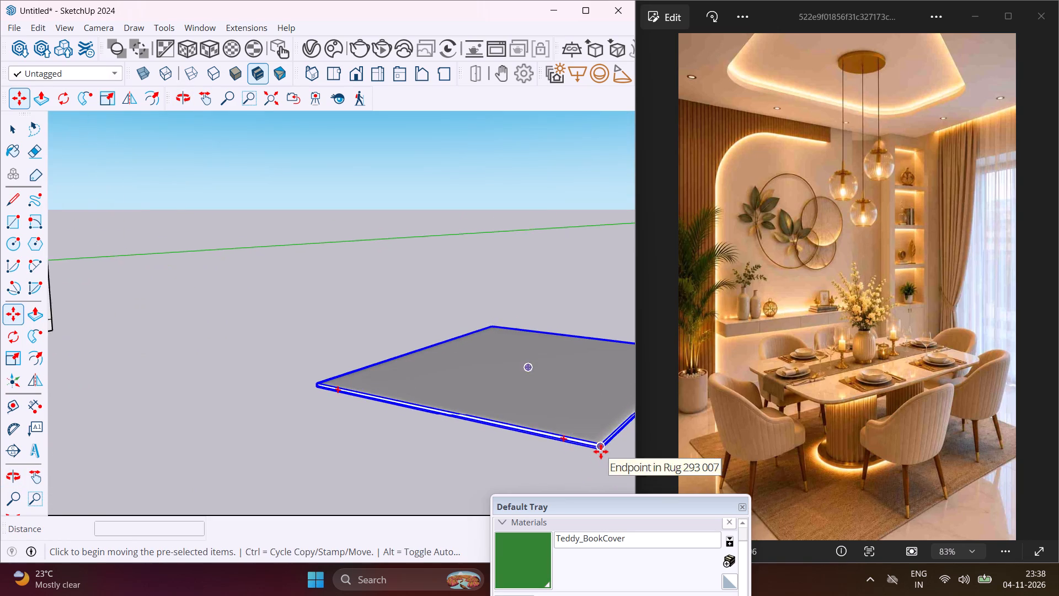
scroll(601, 451, up, 4)
click(605, 450)
scroll(483, 443, down, 7)
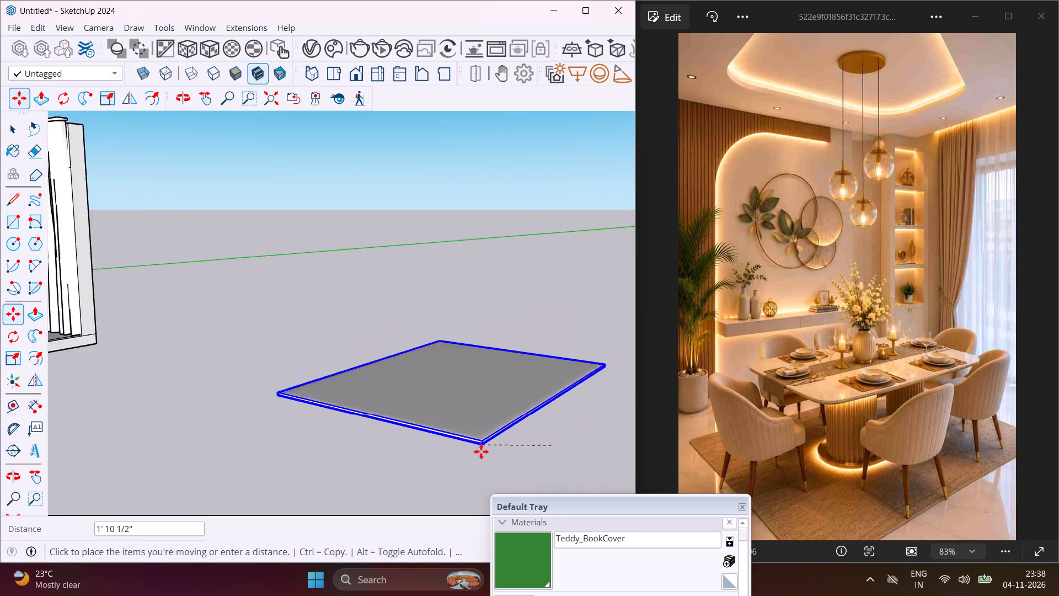
scroll(457, 451, down, 11)
middle_drag(276, 437, 498, 509)
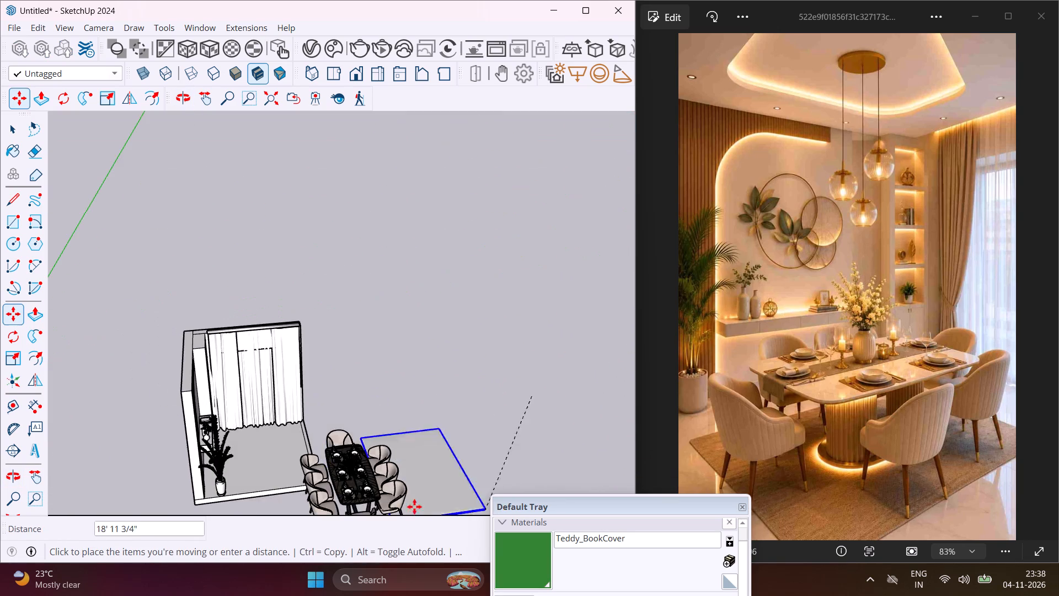
scroll(330, 501, up, 4)
middle_drag(307, 484, 302, 469)
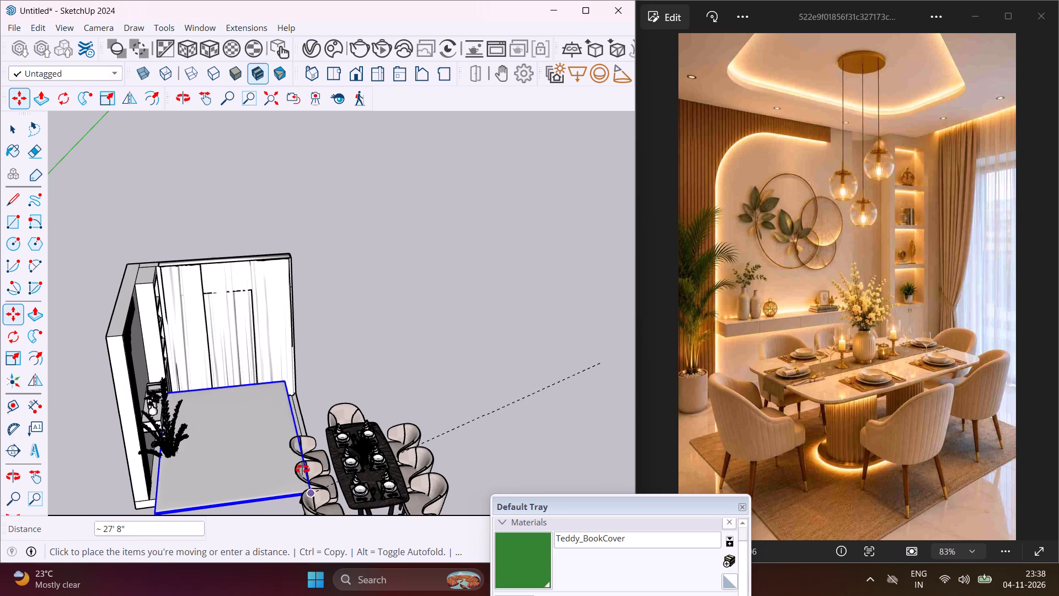
middle_drag(302, 469, 343, 364)
scroll(275, 478, up, 2)
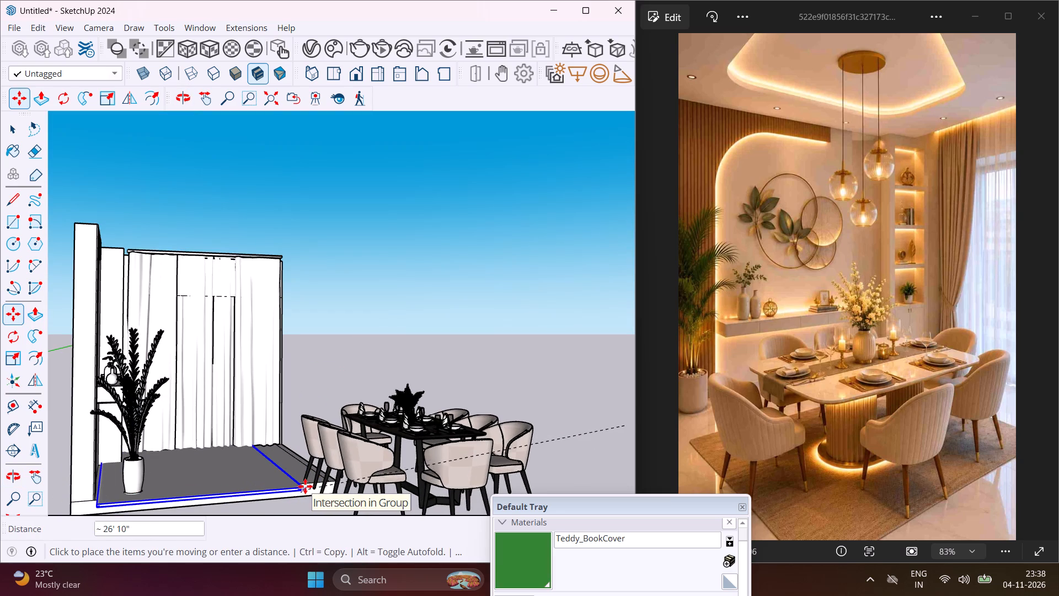
click(305, 486)
Scale the rug down uniformly by a factor of about 0.6 from its front corner.
scroll(298, 499, down, 5)
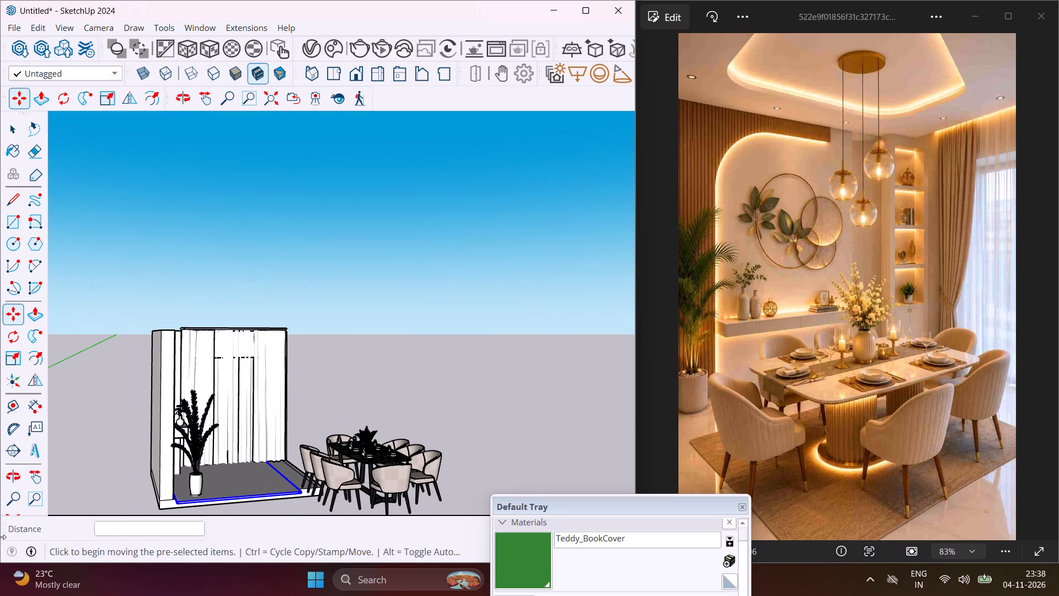
click(11, 368)
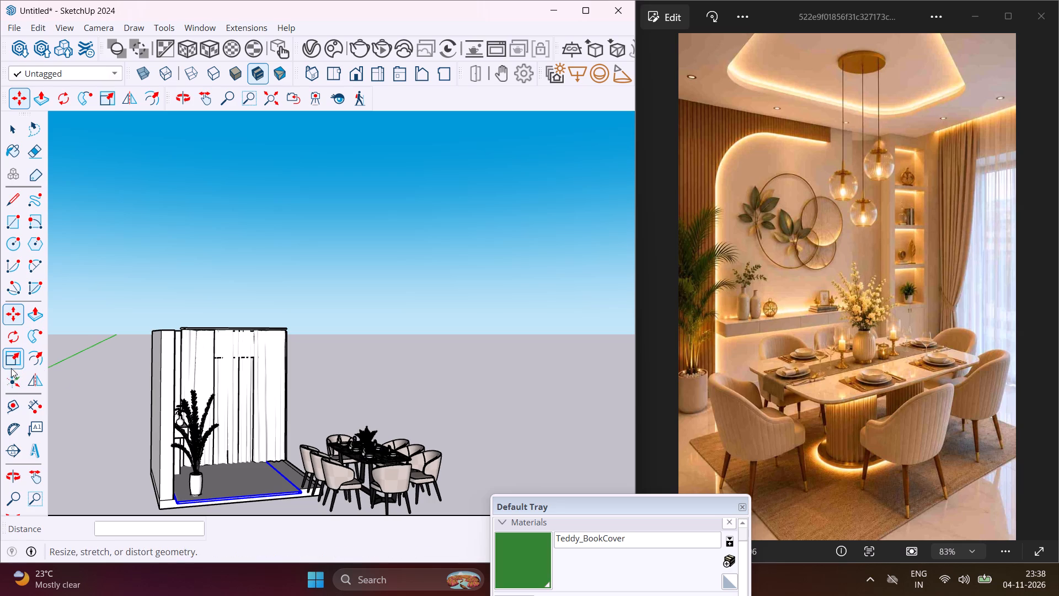
scroll(252, 457, up, 2)
scroll(185, 486, down, 4)
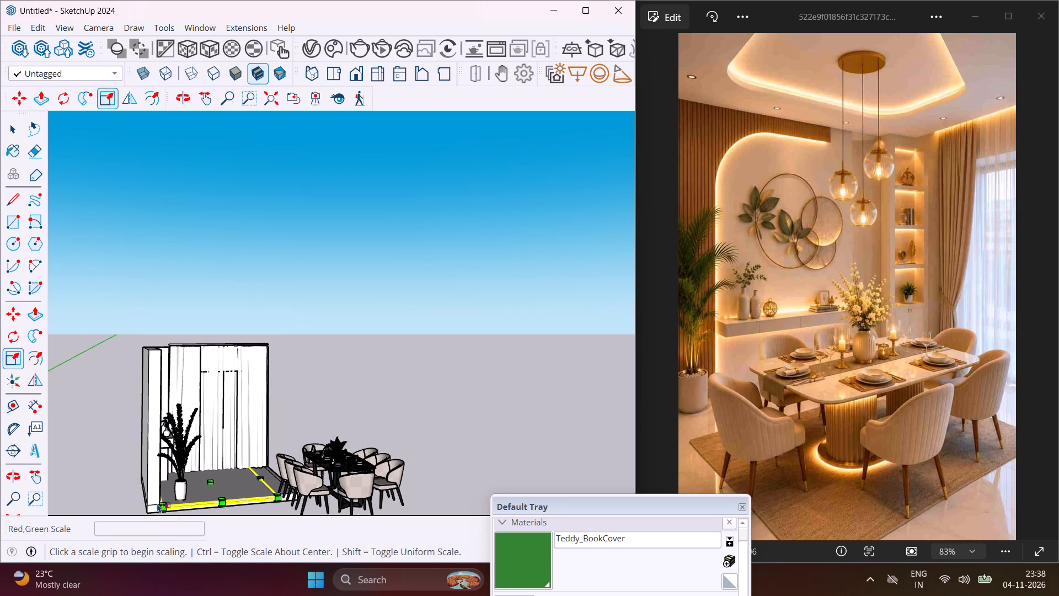
click(160, 504)
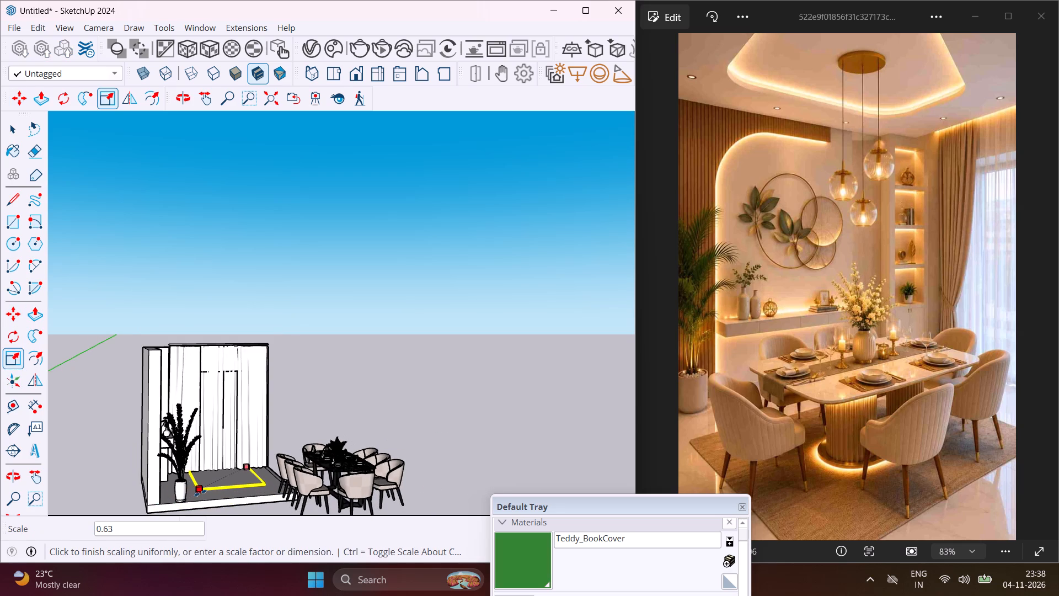
click(203, 491)
middle_drag(204, 488, 83, 569)
middle_drag(280, 392, 240, 453)
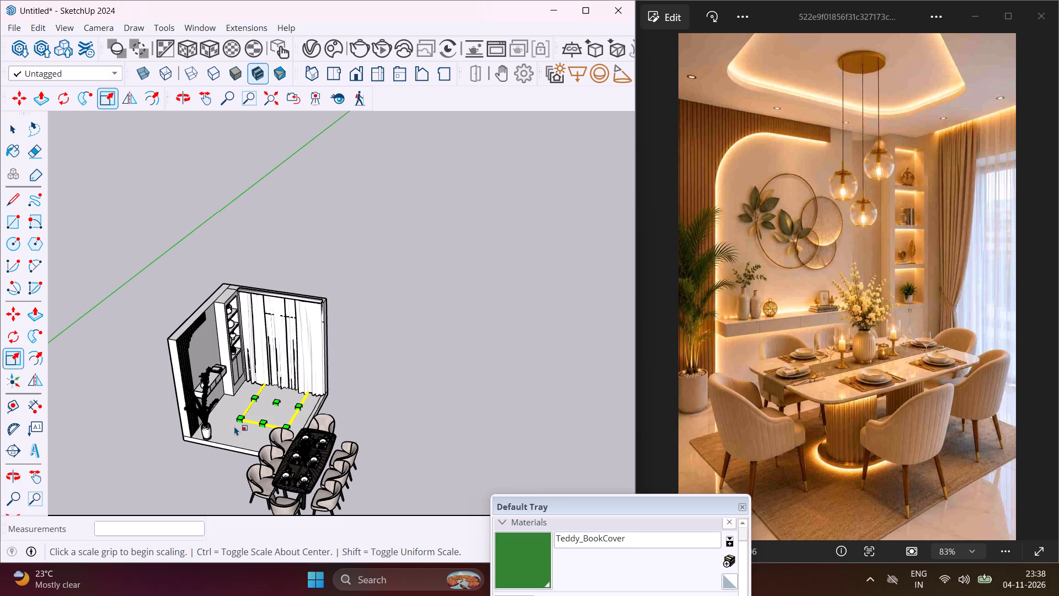
Shift the rug across the floor about 1' 5" toward the potted plant and about 6" toward the arched wall.
key(m)
scroll(234, 426, up, 7)
click(234, 426)
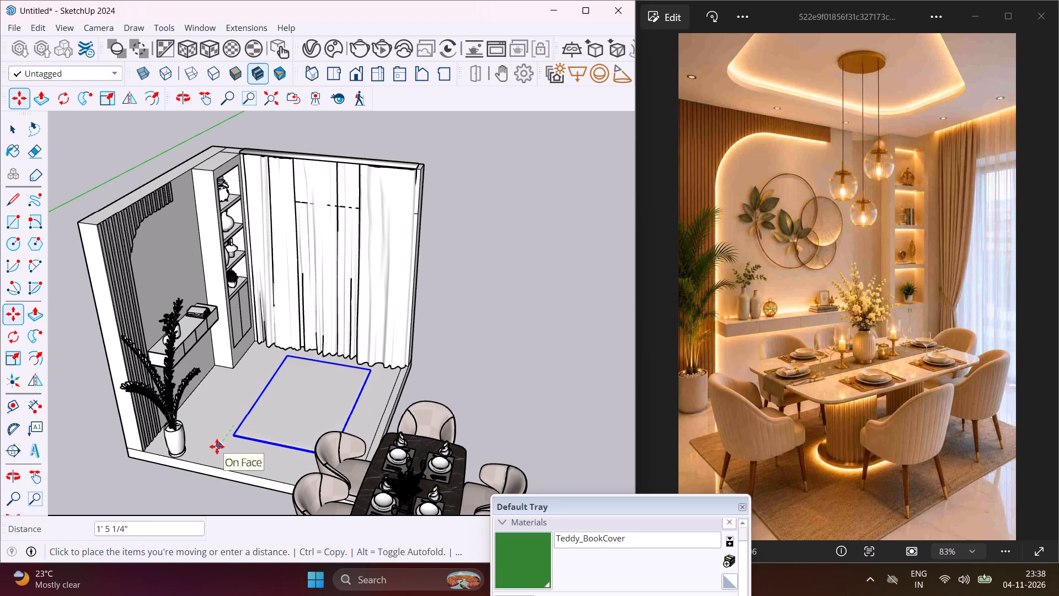
click(217, 446)
scroll(243, 461, up, 3)
click(271, 466)
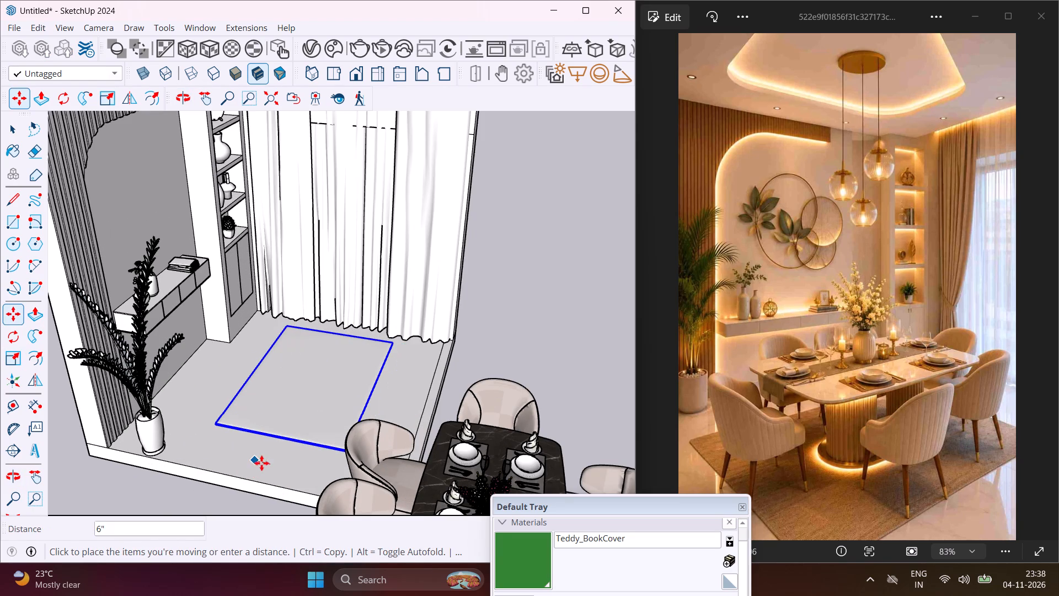
click(258, 459)
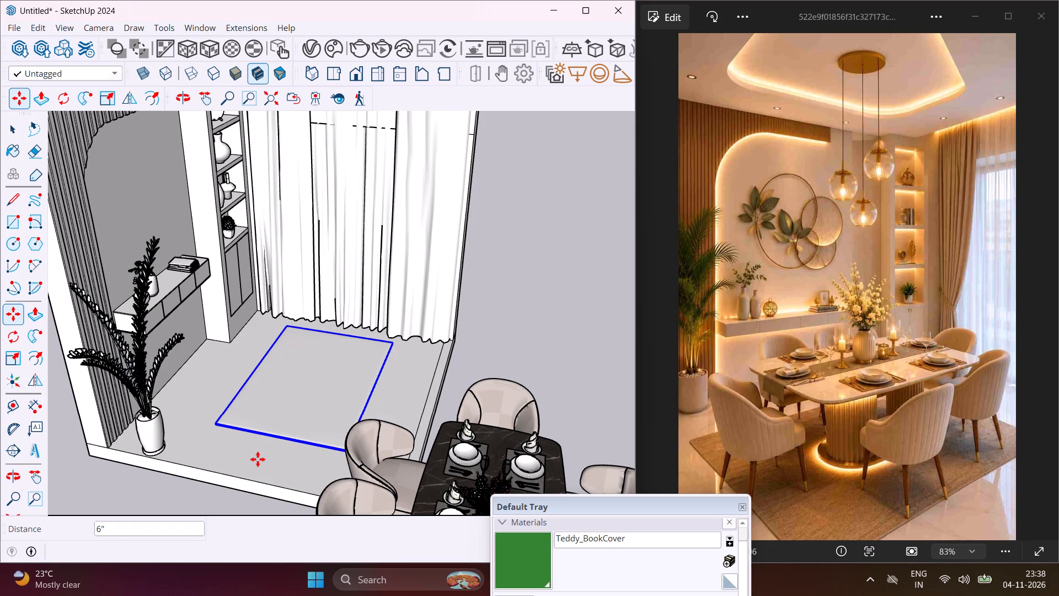
key(Escape)
key(space)
Move the dining table and chairs set about 10' 9" into the room, placing it over the rug.
scroll(308, 399, down, 6)
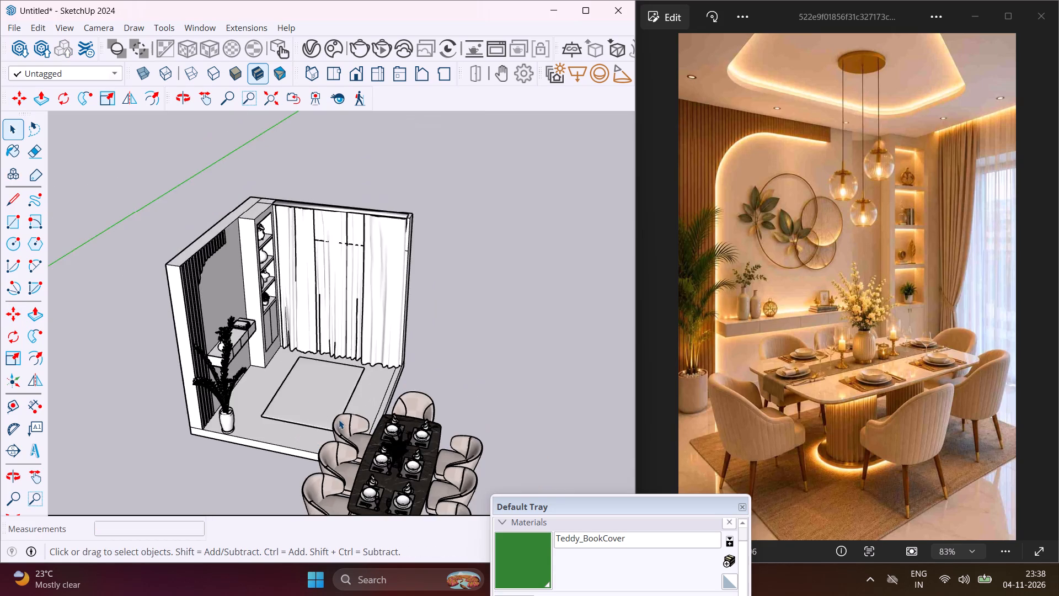
scroll(340, 414, down, 4)
click(369, 466)
middle_drag(369, 469, 335, 311)
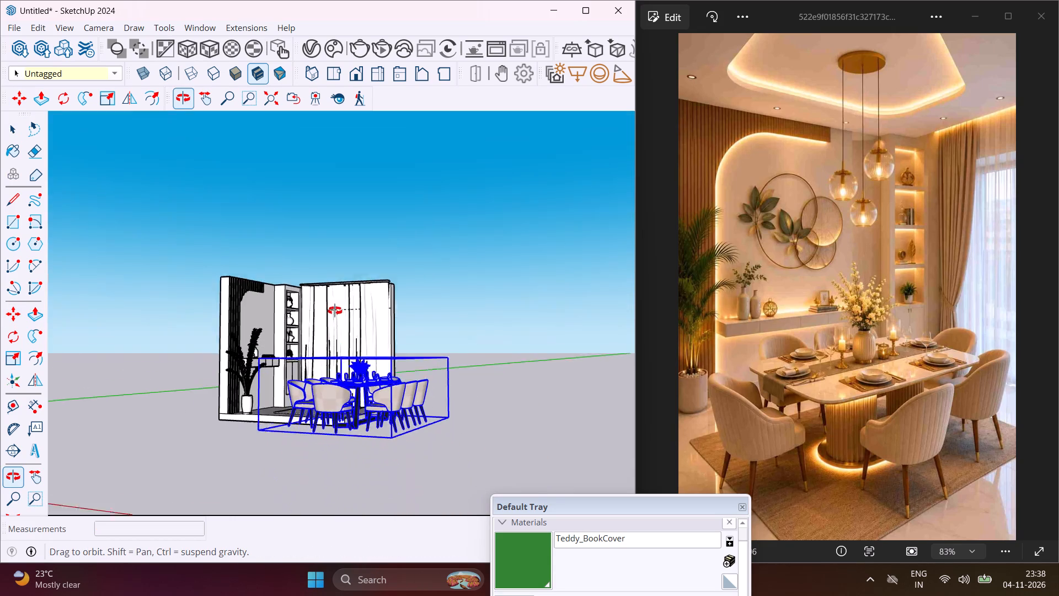
middle_drag(335, 311, 335, 310)
key(m)
scroll(400, 443, up, 3)
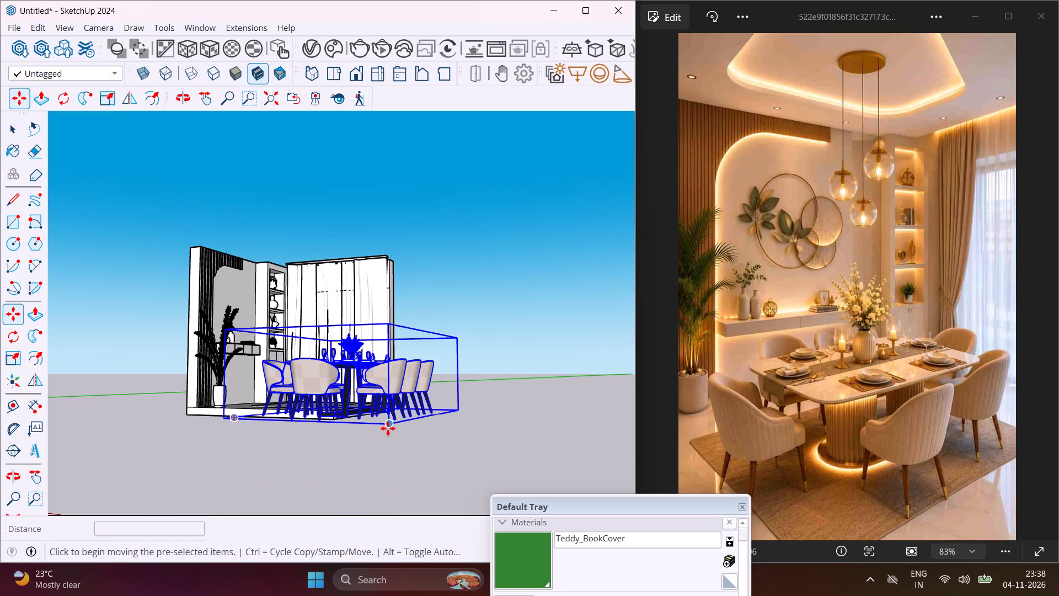
click(387, 424)
middle_drag(370, 395, 356, 450)
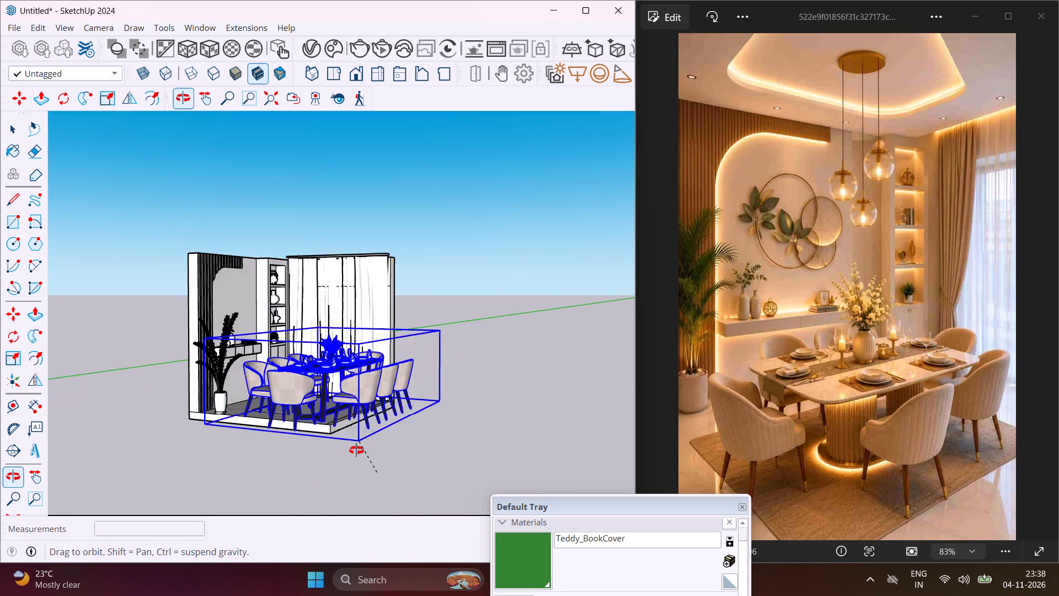
middle_drag(356, 450, 336, 530)
scroll(312, 436, up, 3)
scroll(303, 441, down, 2)
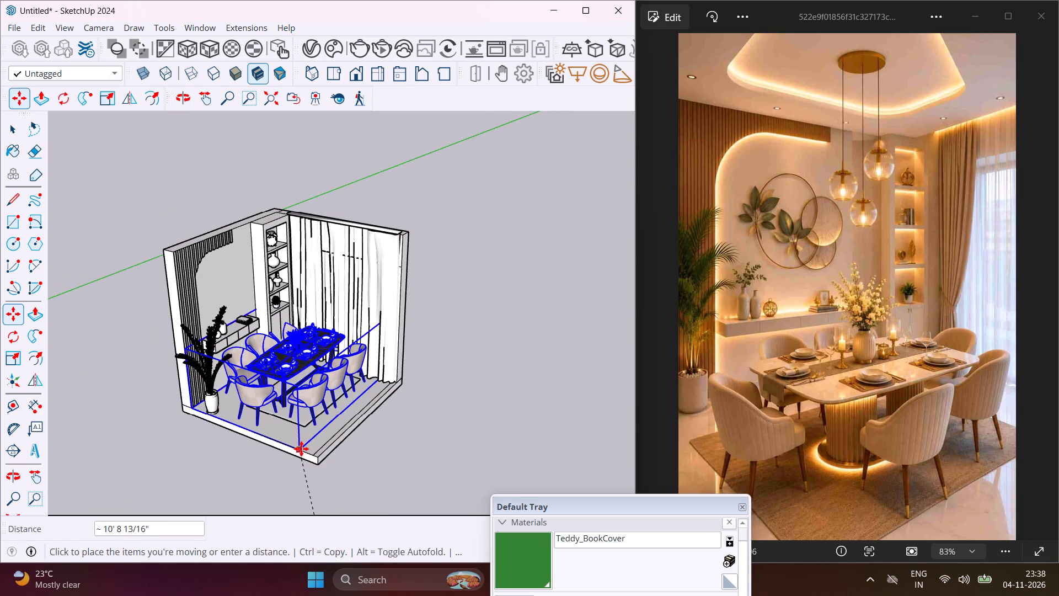
click(301, 449)
Scale the dining table and chairs set to about 0.77 along both the green and red axes.
scroll(294, 434, down, 3)
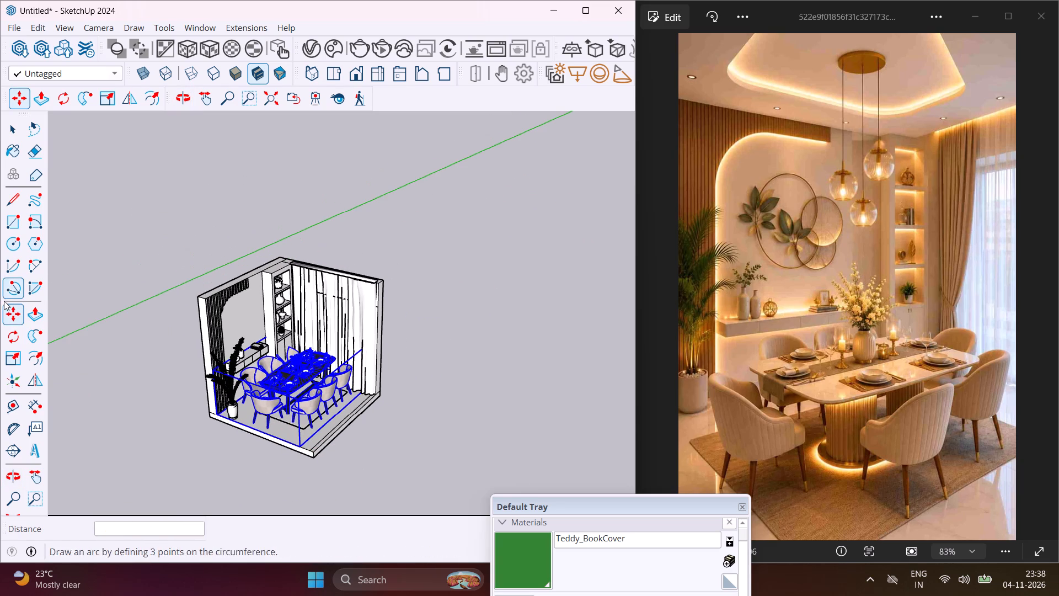
click(12, 350)
scroll(243, 418, up, 3)
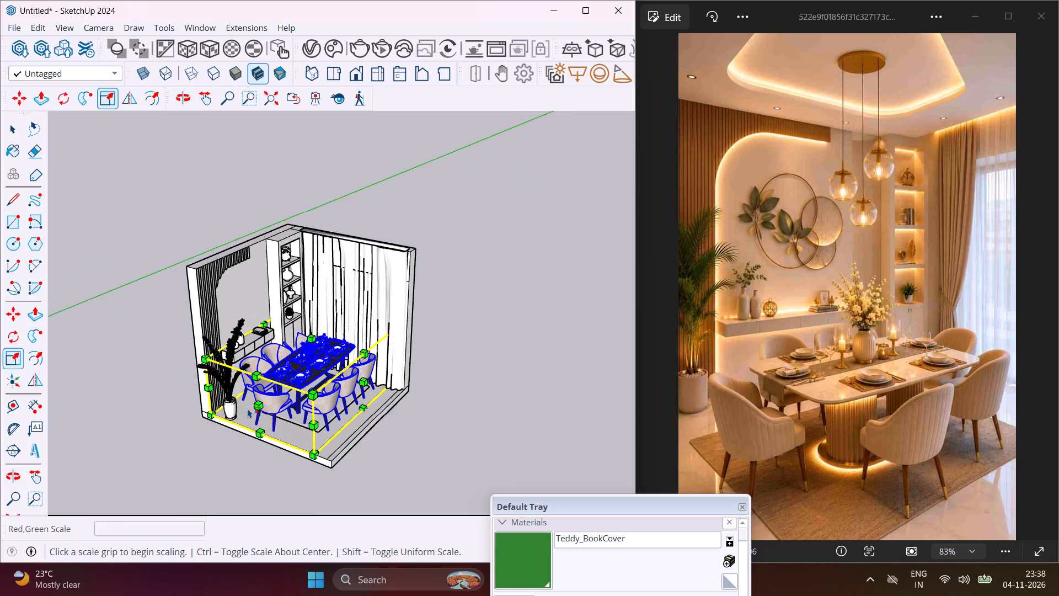
click(258, 402)
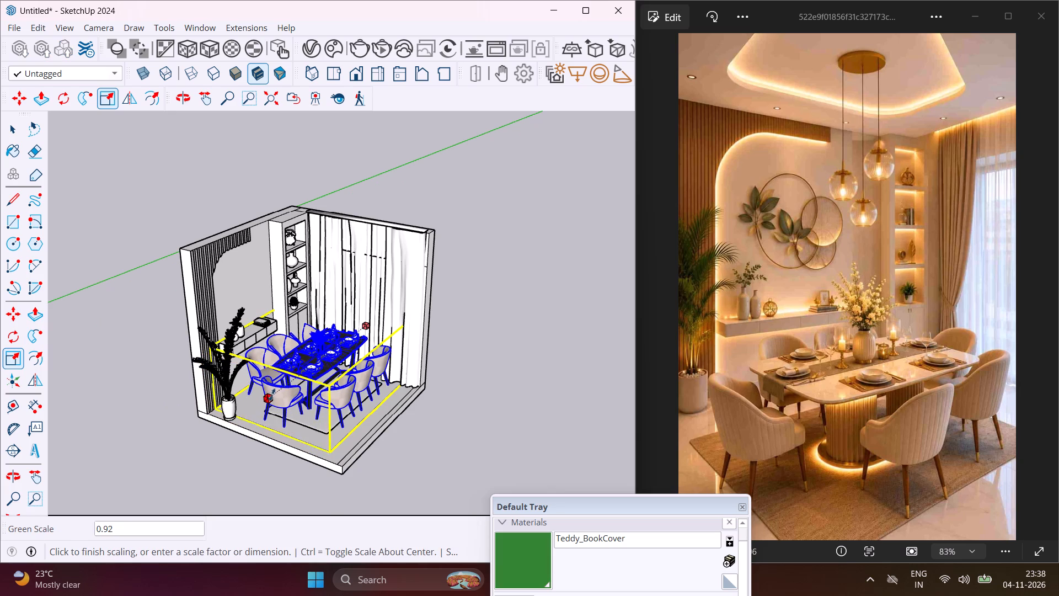
click(289, 382)
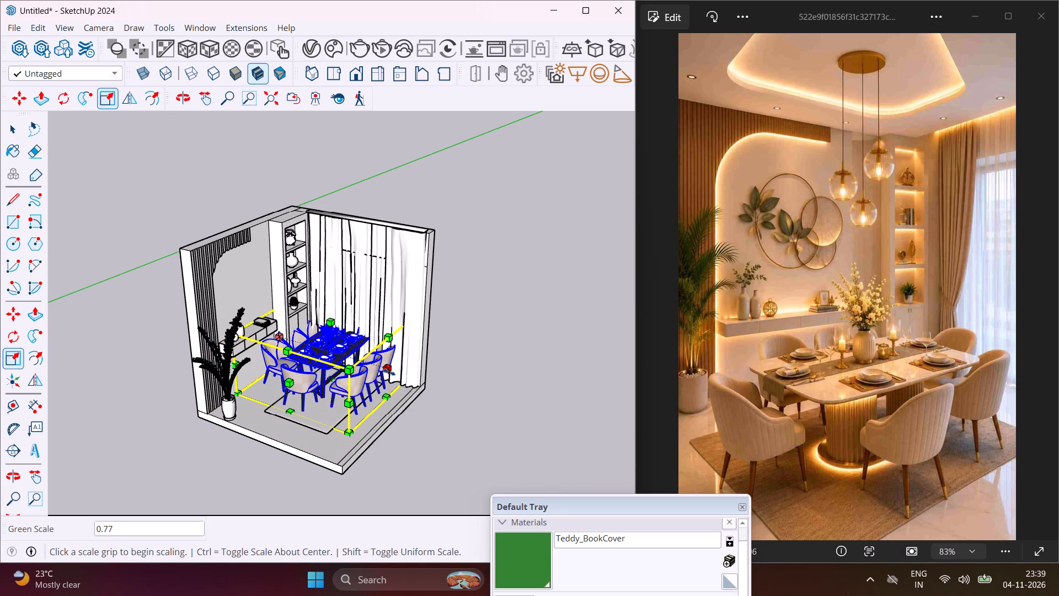
click(389, 372)
click(361, 363)
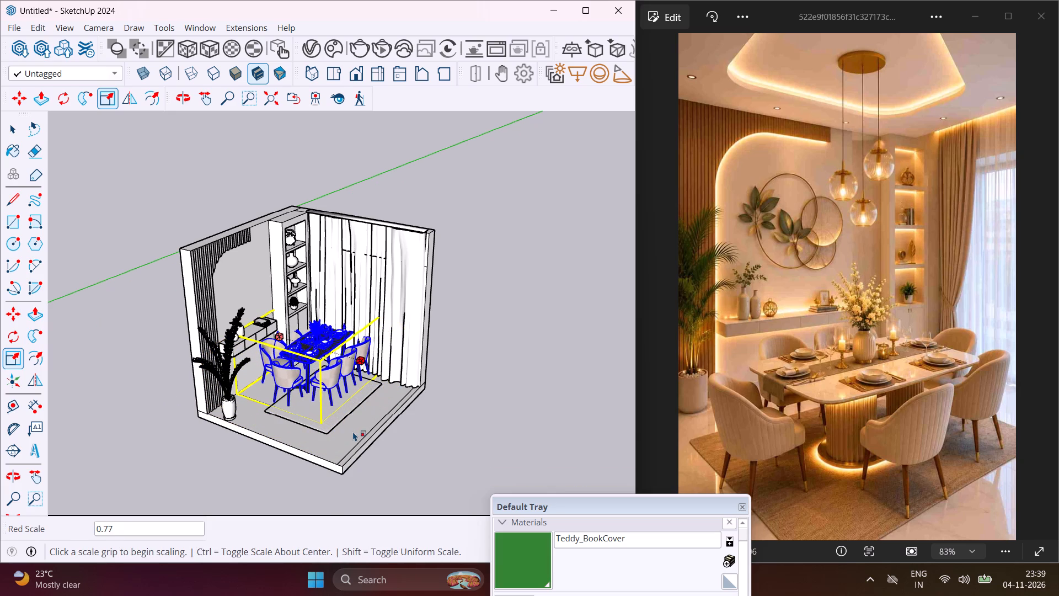
Move the dining set across the floor in small shifts until it sits centred over the rug, finishing with a 6" shift.
key(m)
scroll(354, 435, up, 4)
click(384, 396)
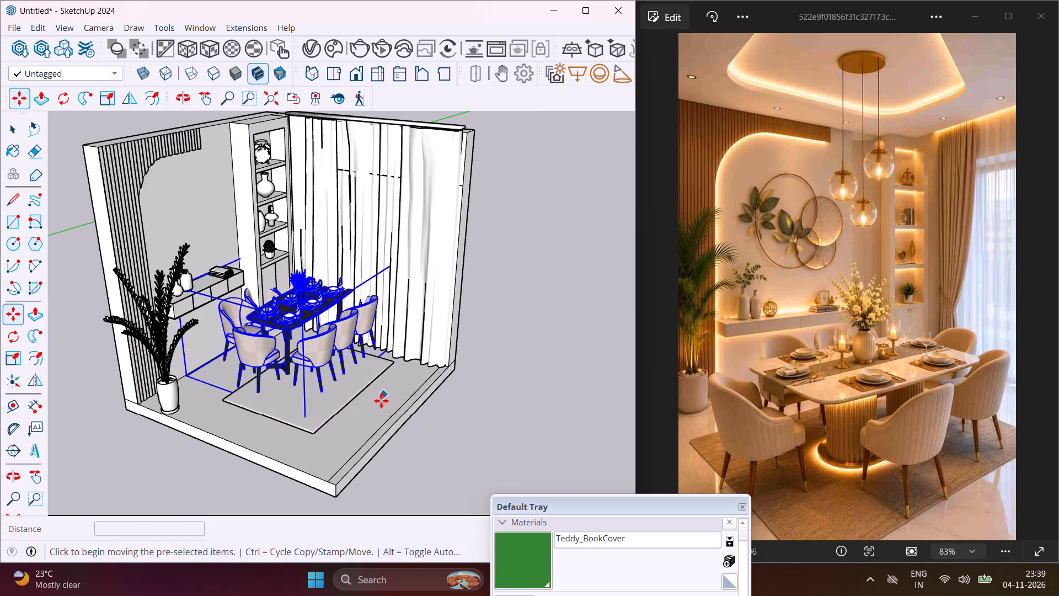
click(357, 422)
click(313, 454)
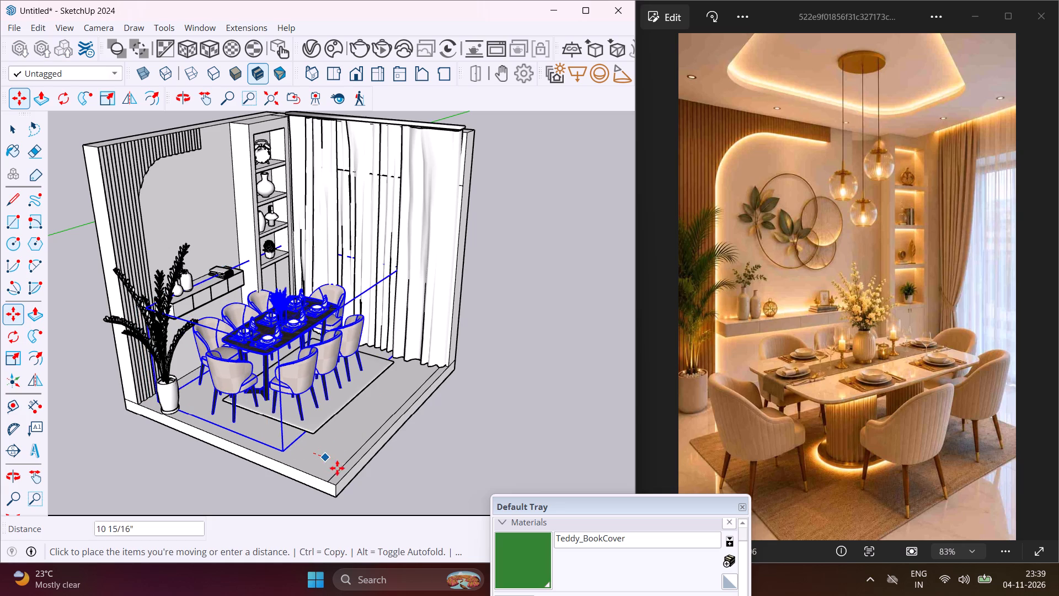
click(343, 472)
scroll(313, 468, up, 2)
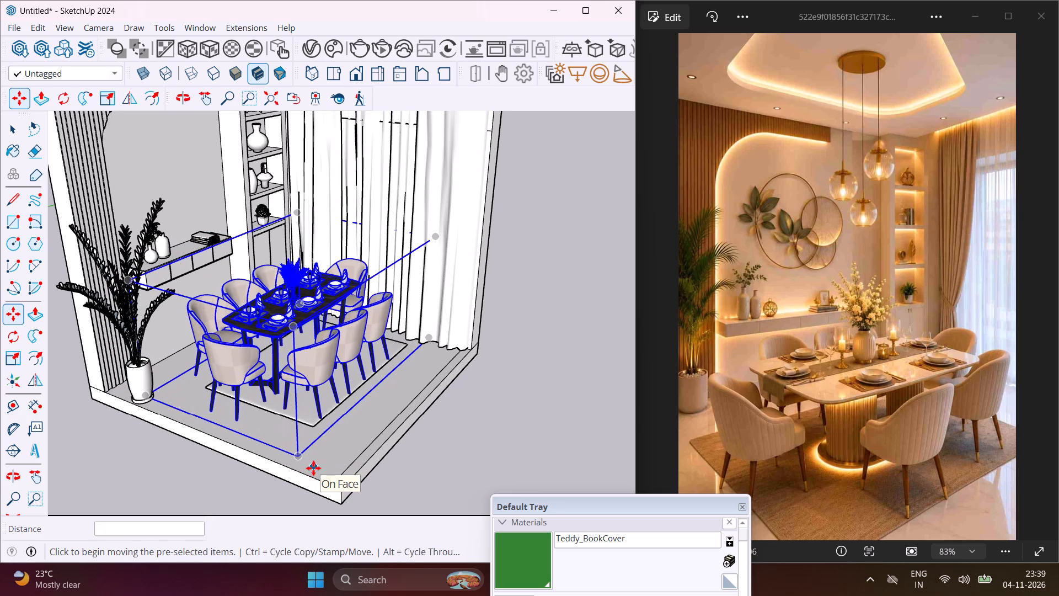
click(313, 468)
click(325, 473)
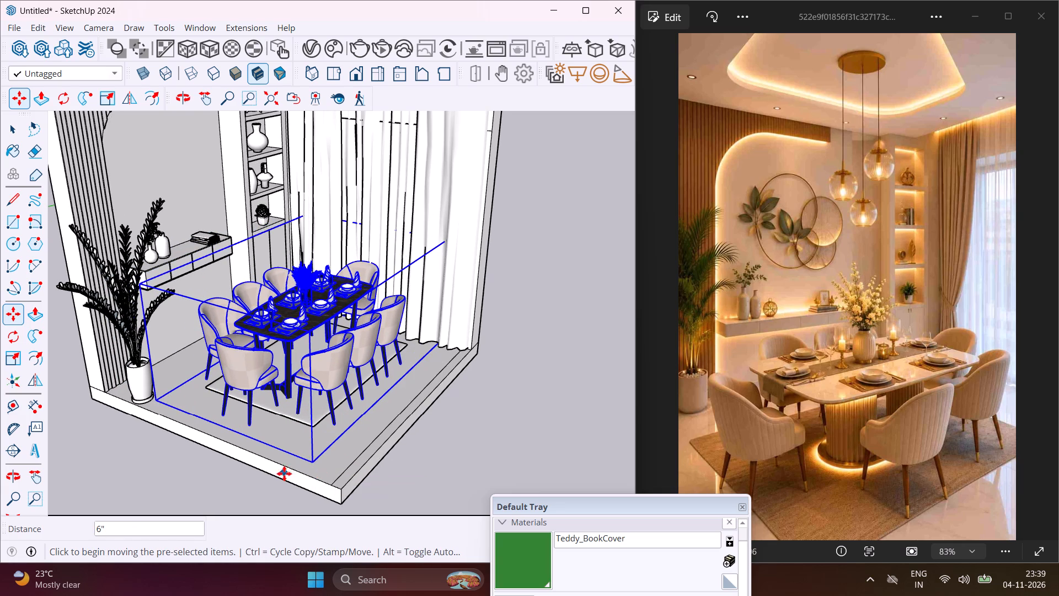
middle_drag(352, 473, 285, 509)
key(Escape)
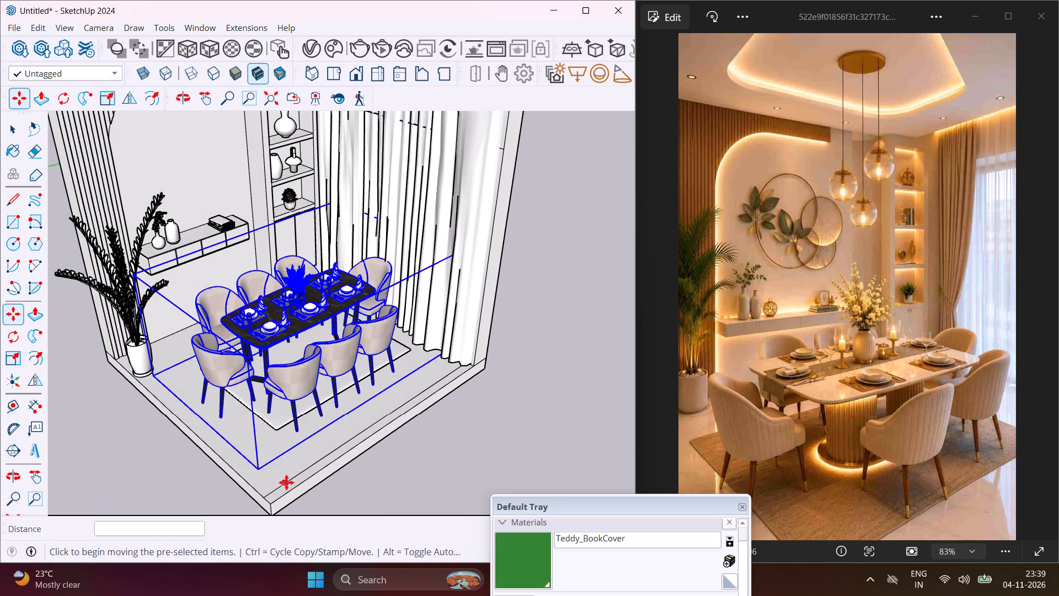
key(space)
scroll(372, 412, down, 3)
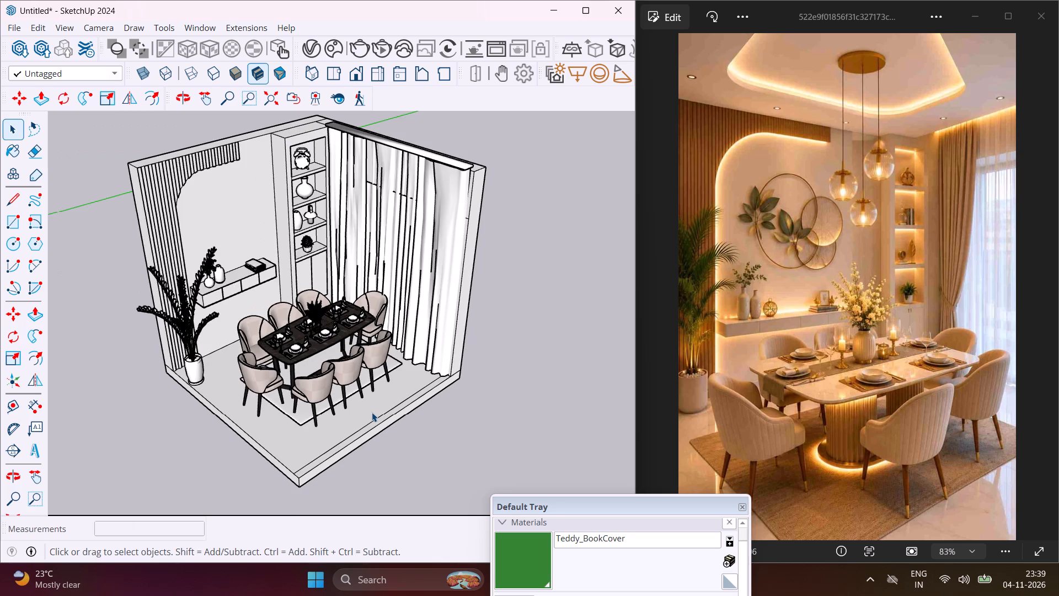
Erase the extra line running along the floor slab's open edge opposite the arched wall.
scroll(372, 412, up, 3)
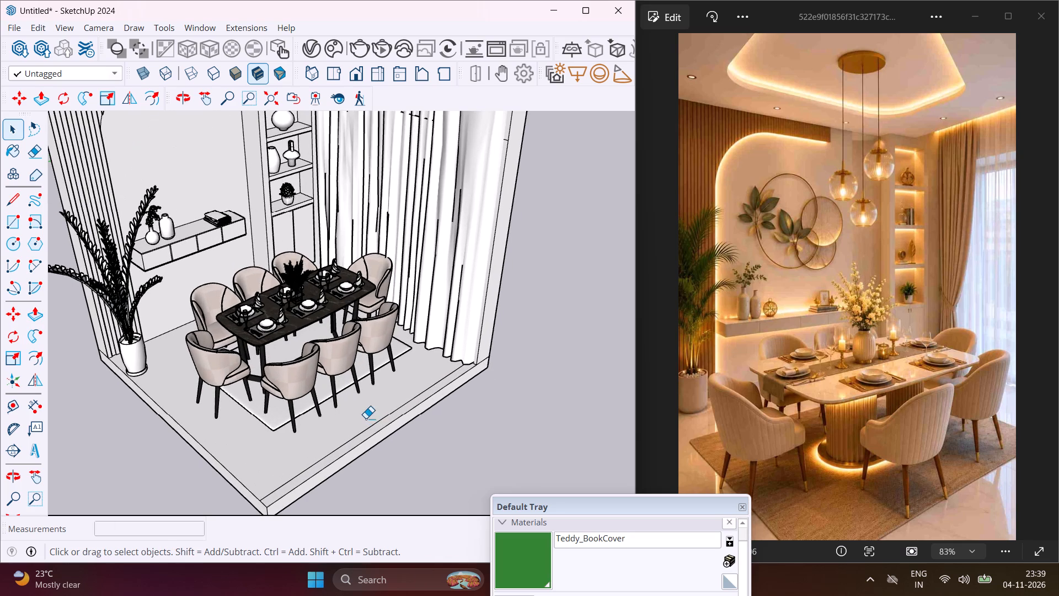
key(e)
click(367, 428)
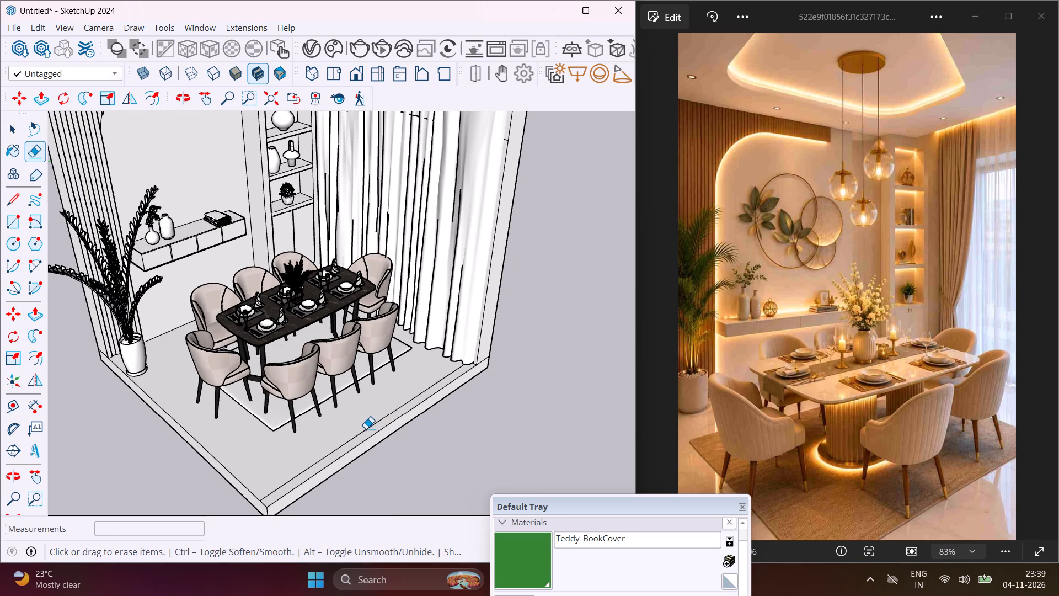
click(366, 429)
key(Escape)
key(space)
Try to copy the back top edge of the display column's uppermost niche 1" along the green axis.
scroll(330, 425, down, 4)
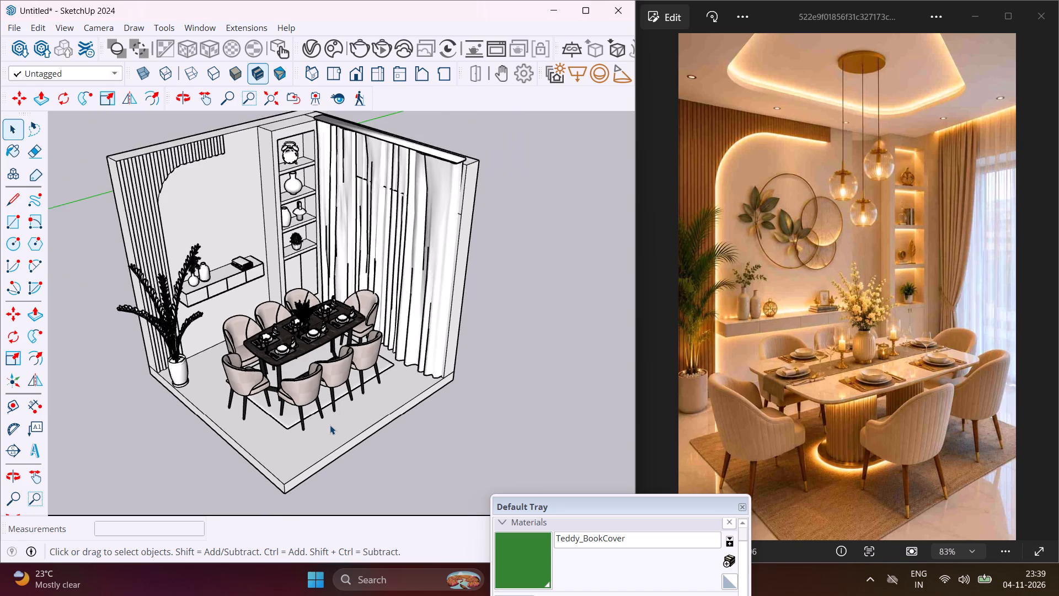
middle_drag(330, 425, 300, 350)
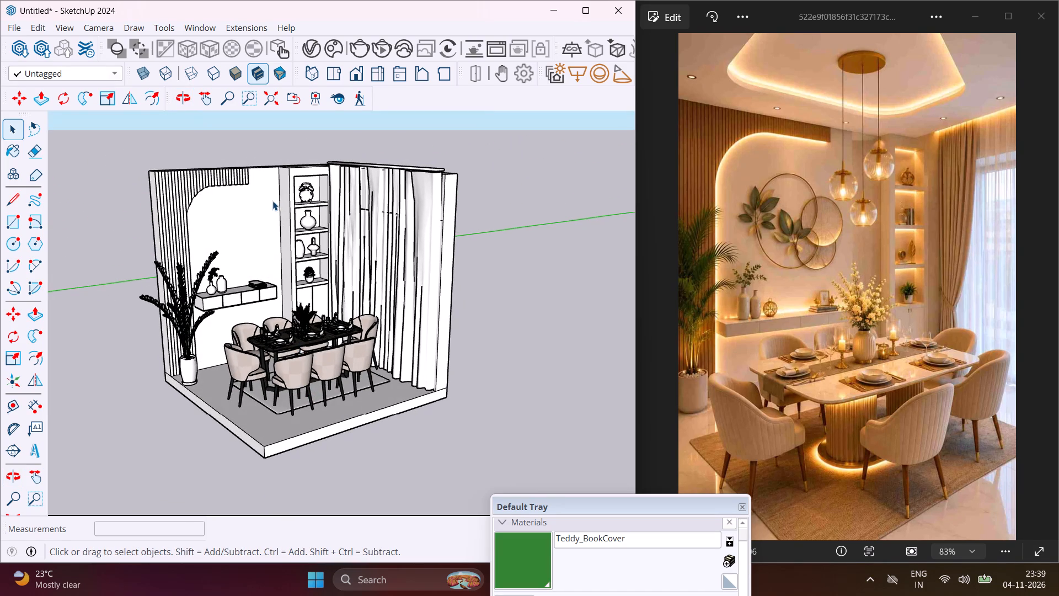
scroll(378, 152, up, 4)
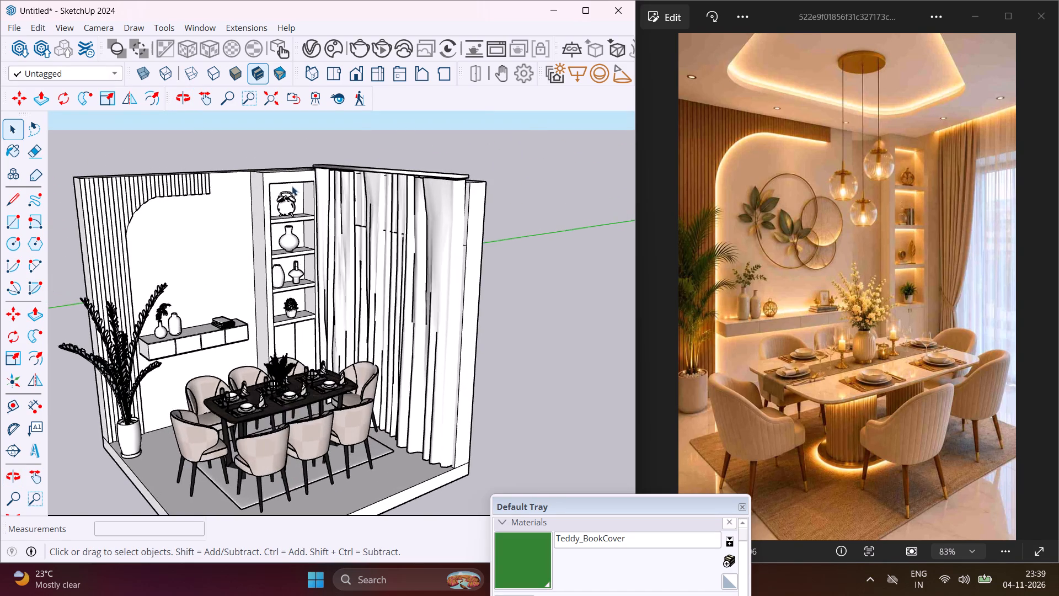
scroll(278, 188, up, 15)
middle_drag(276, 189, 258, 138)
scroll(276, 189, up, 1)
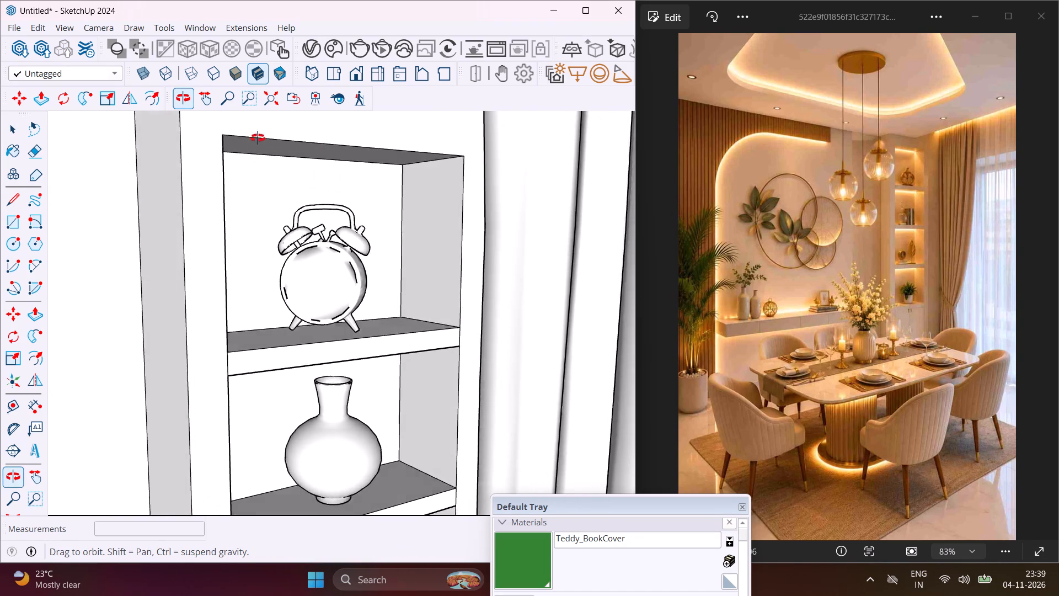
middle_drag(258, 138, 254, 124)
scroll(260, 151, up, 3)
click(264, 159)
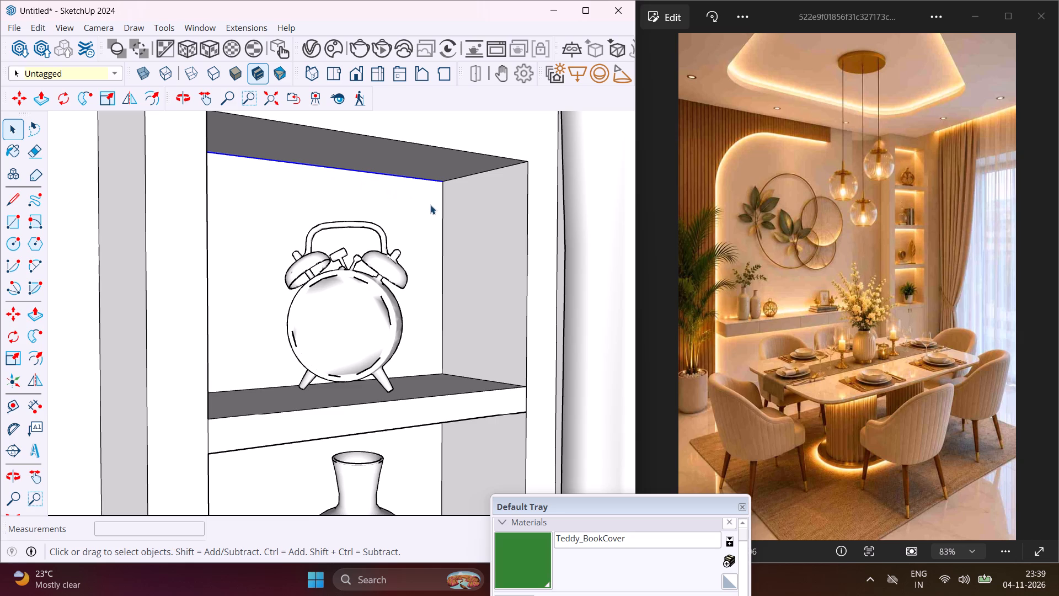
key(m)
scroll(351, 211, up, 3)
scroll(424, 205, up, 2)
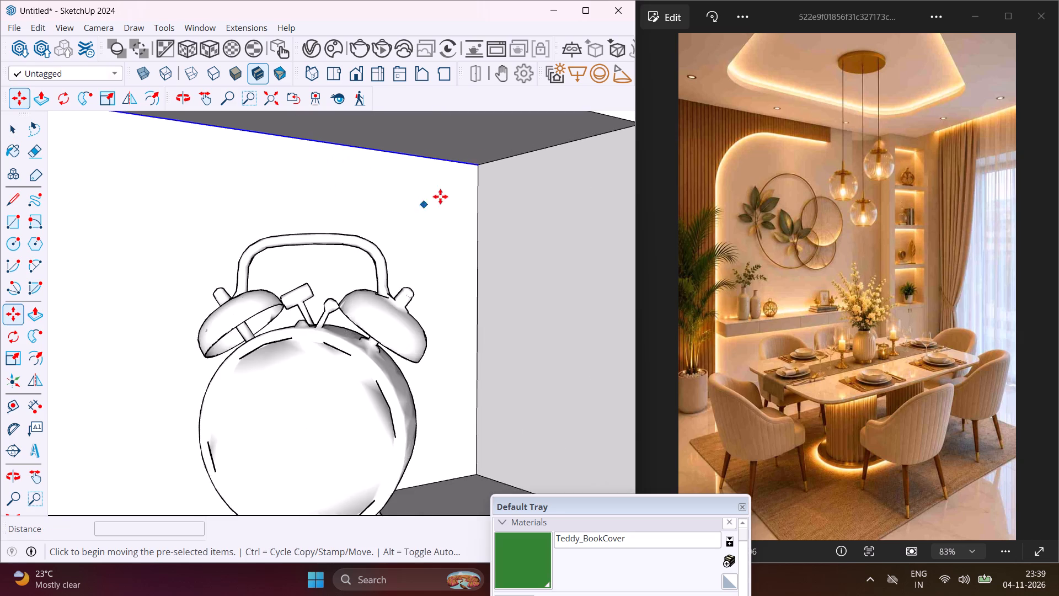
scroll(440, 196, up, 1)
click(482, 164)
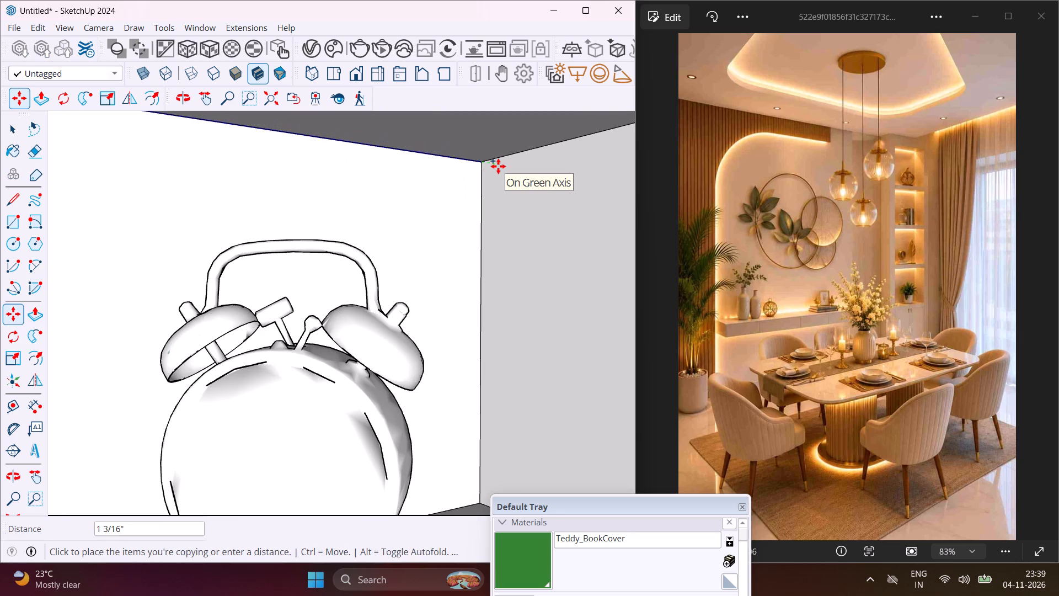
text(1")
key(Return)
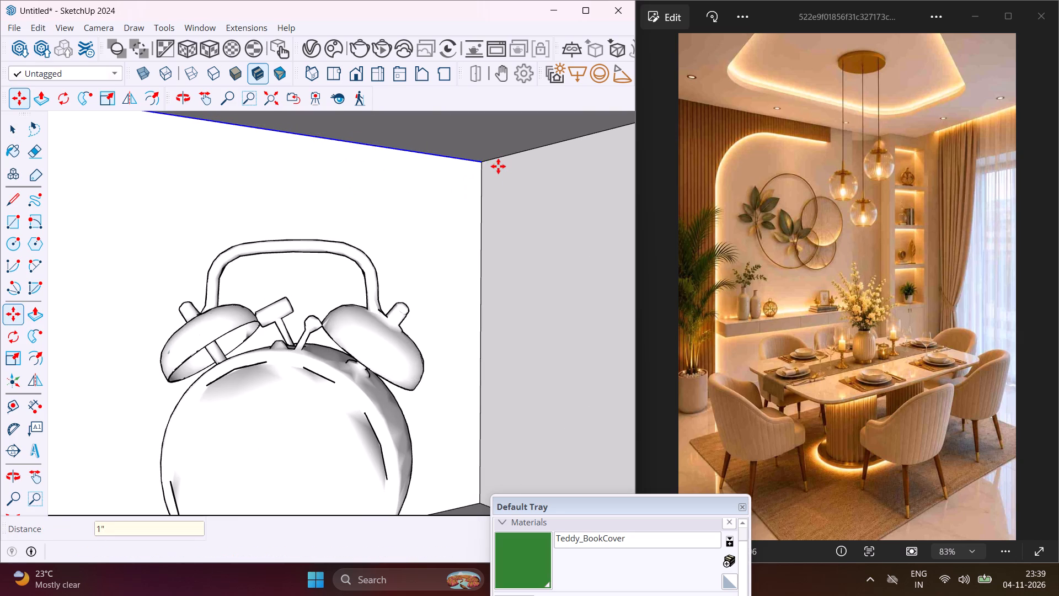
Copy the uppermost niche's back top edge 1" forward along its ceiling to outline a thin strip.
middle_drag(498, 166, 536, 129)
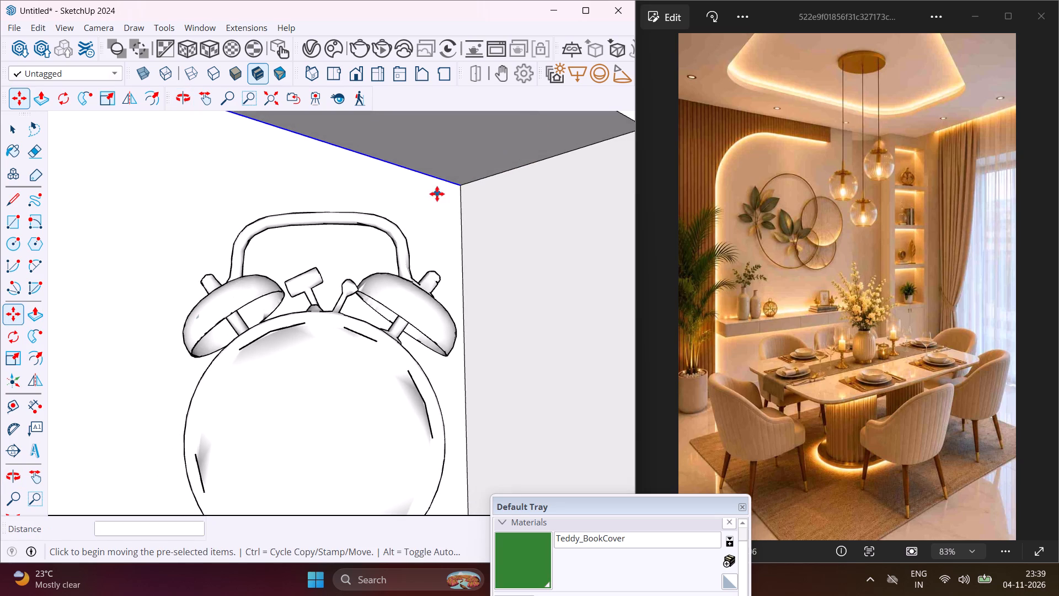
scroll(456, 195, up, 2)
click(459, 186)
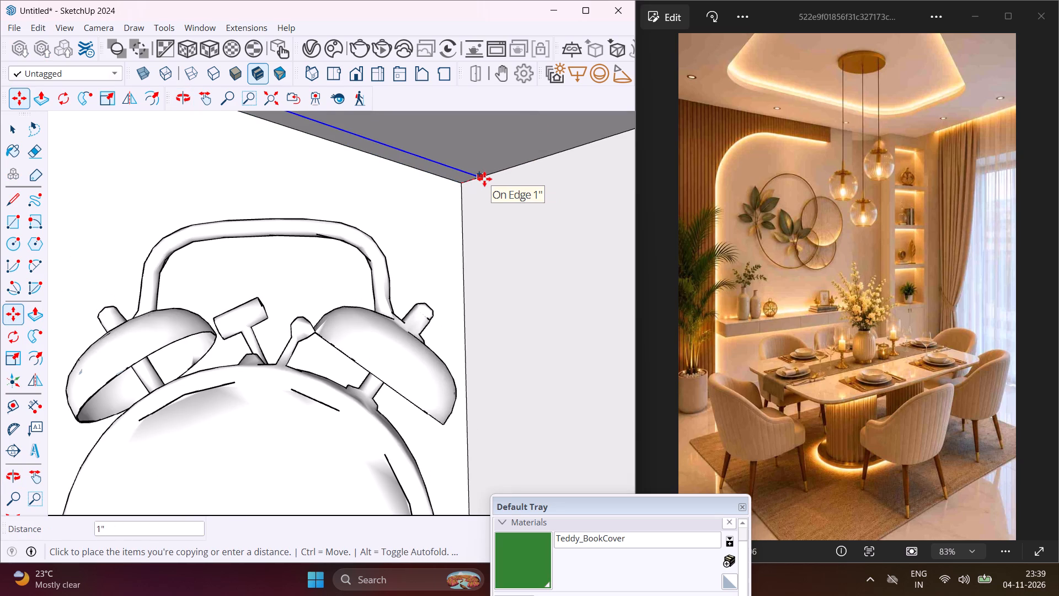
text(1")
key(Return)
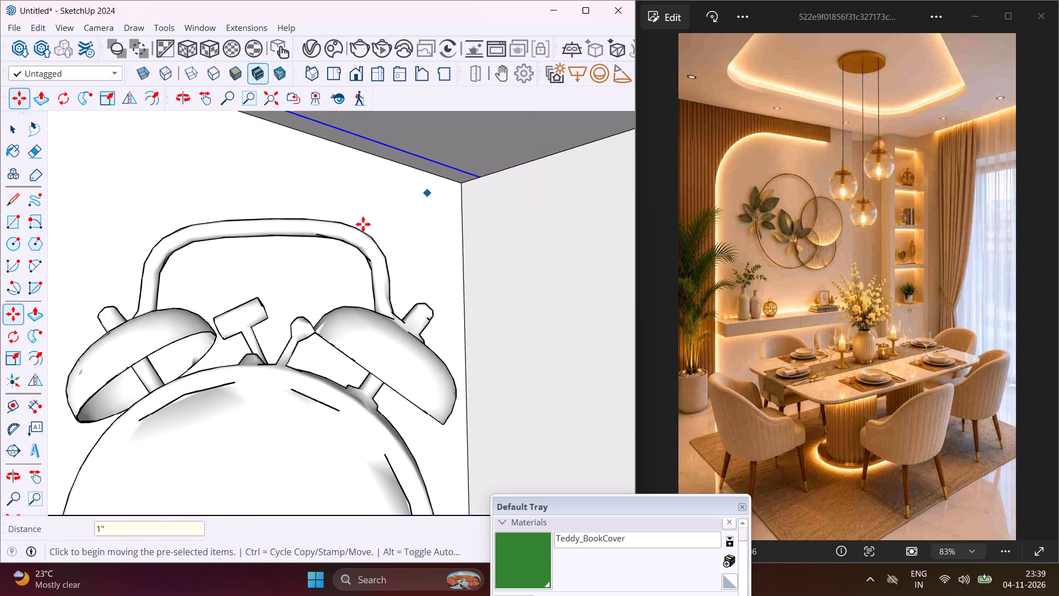
scroll(363, 224, down, 17)
key(Escape)
key(space)
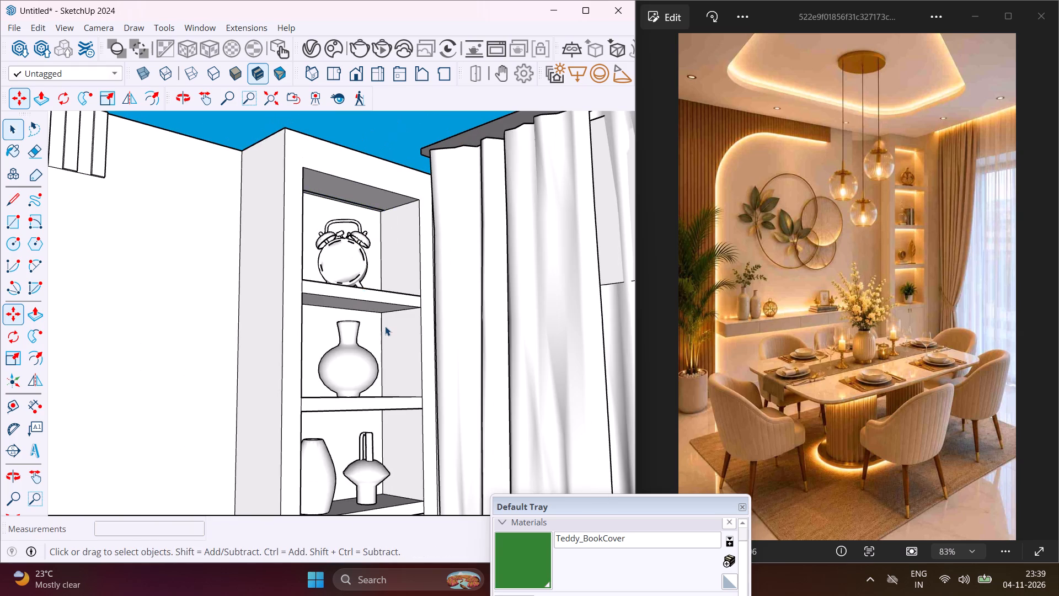
Copy the back edge under the first shelf, above the round vase, 1" forward along the shelf's underside.
scroll(386, 317, up, 7)
click(372, 309)
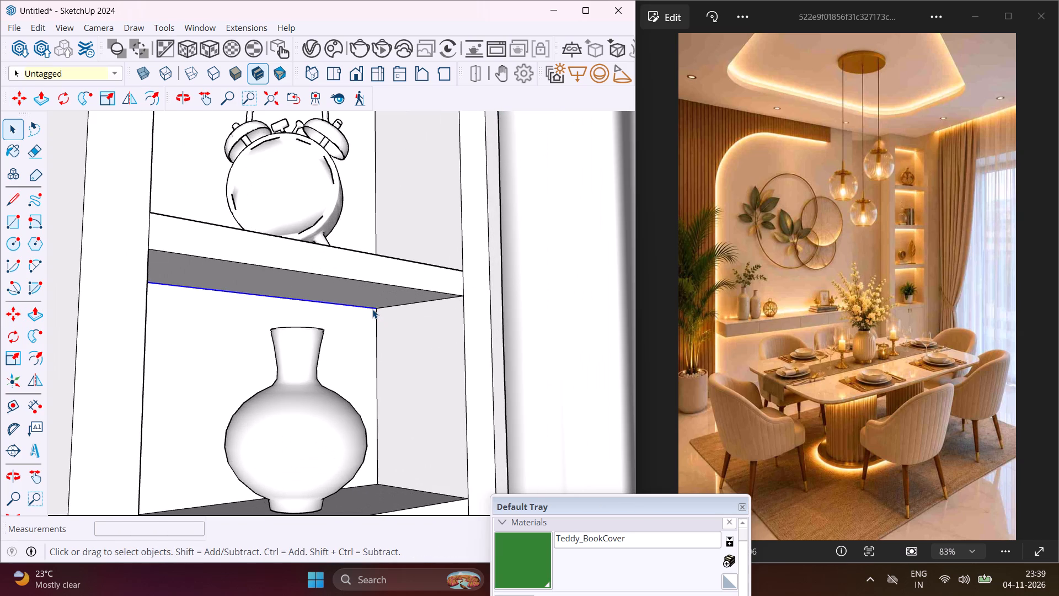
key(m)
scroll(372, 309, up, 5)
click(377, 310)
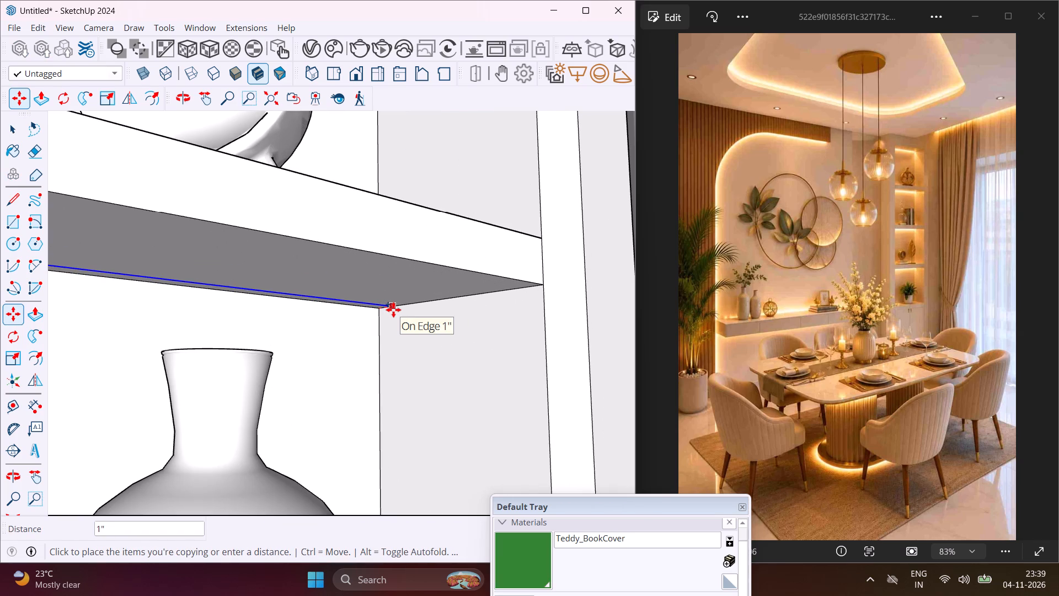
text(1")
key(Return)
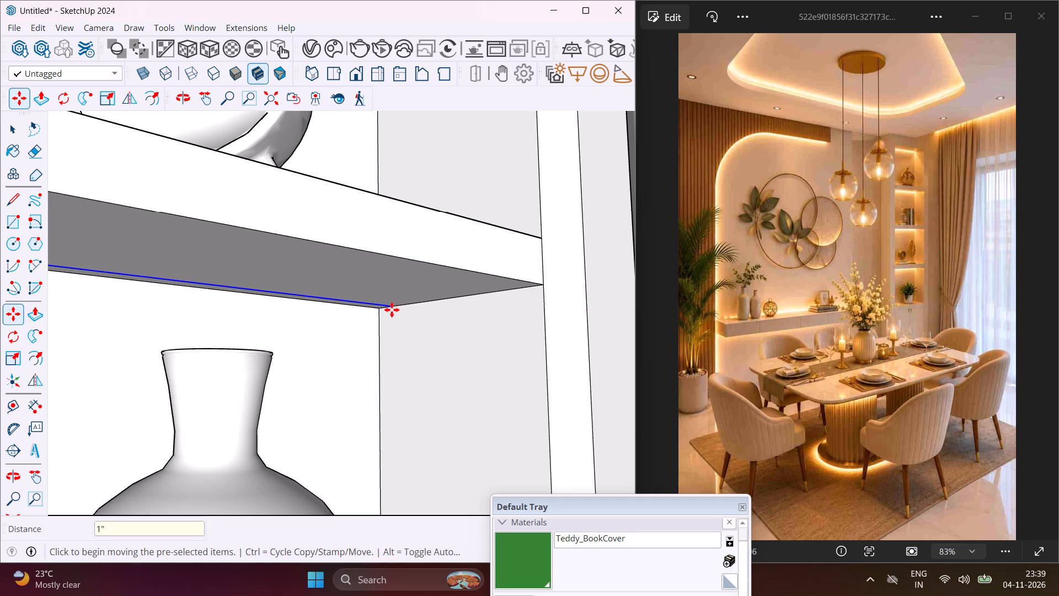
scroll(378, 290, down, 5)
scroll(324, 270, down, 8)
key(Escape)
key(space)
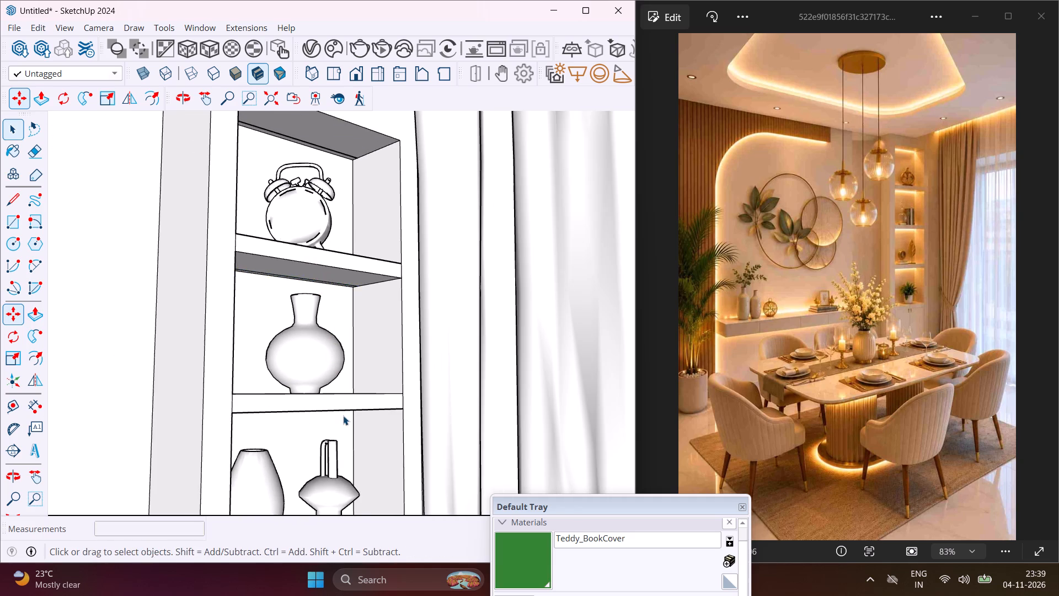
Copy the back edge under the second shelf, below the round vase, 1" forward on the red axis.
scroll(343, 416, up, 4)
middle_drag(343, 416, 346, 317)
scroll(344, 431, up, 2)
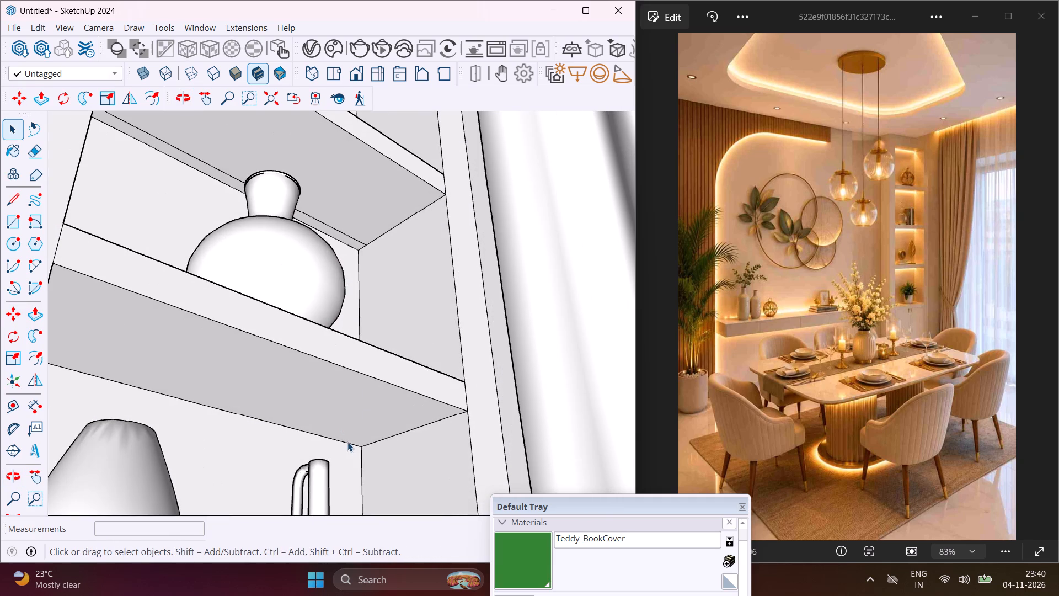
click(347, 445)
key(m)
scroll(358, 446, up, 3)
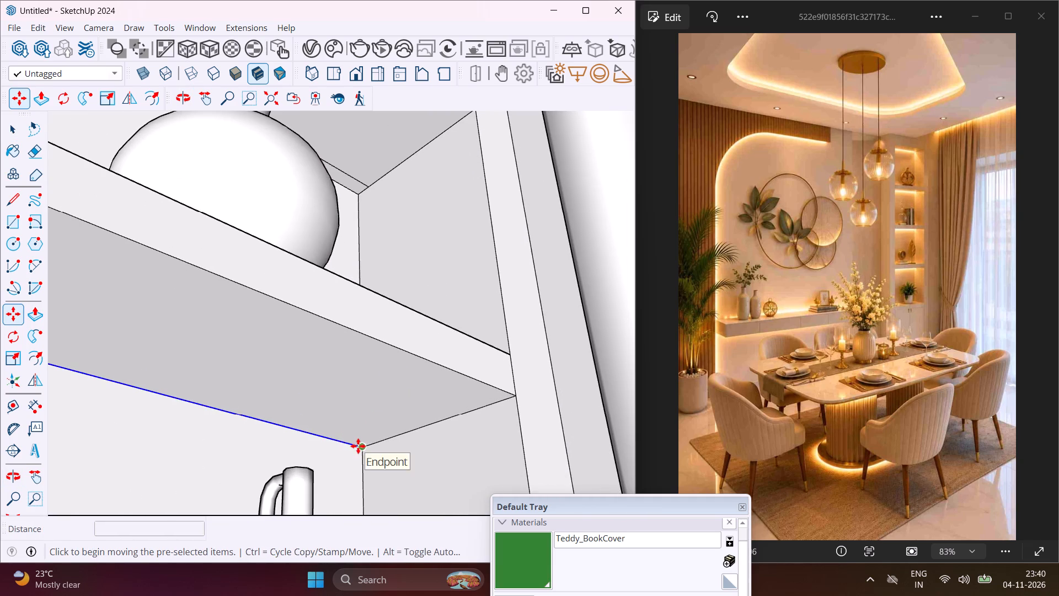
click(363, 450)
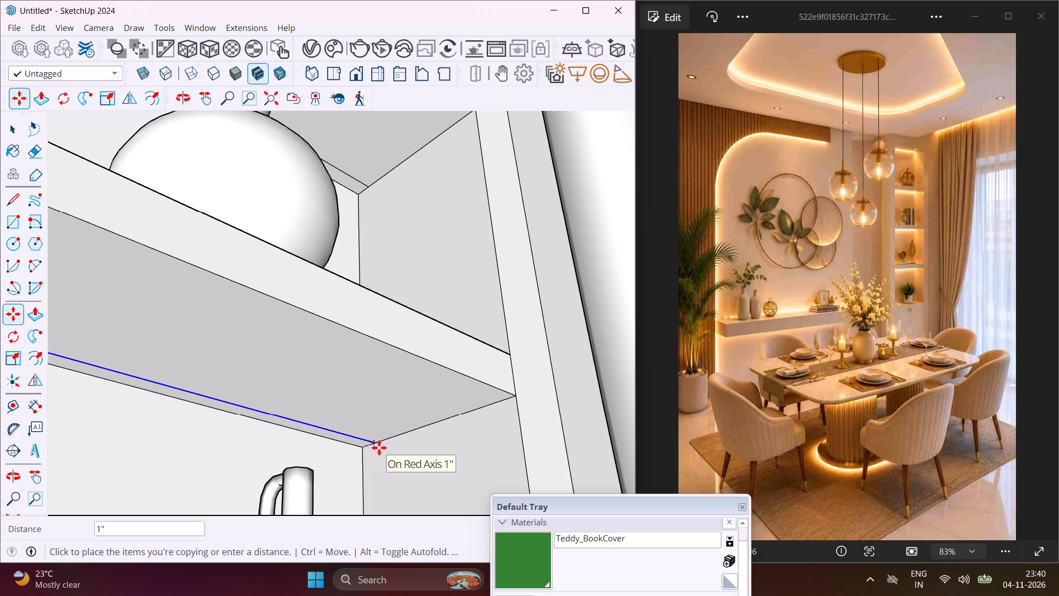
text(1")
key(Return)
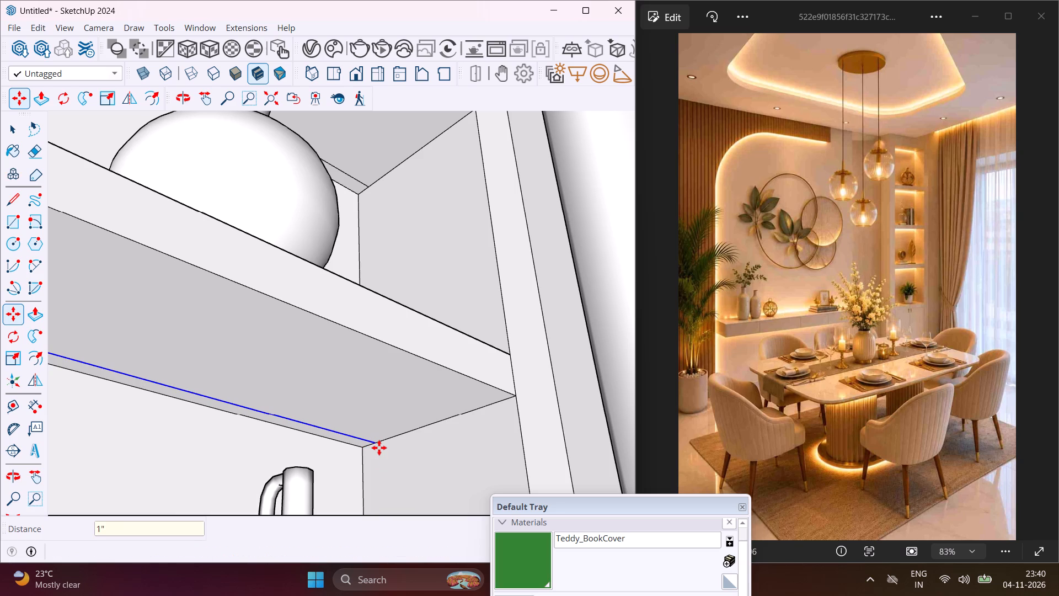
scroll(379, 448, down, 6)
scroll(356, 384, down, 10)
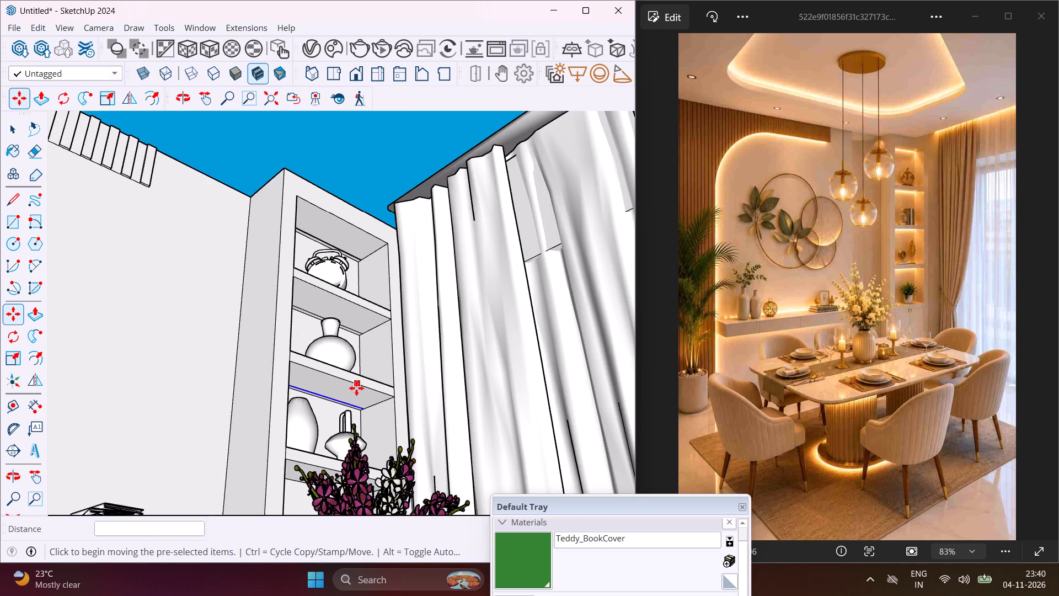
scroll(356, 388, down, 4)
middle_drag(356, 411, 343, 486)
key(Escape)
key(space)
scroll(366, 457, up, 2)
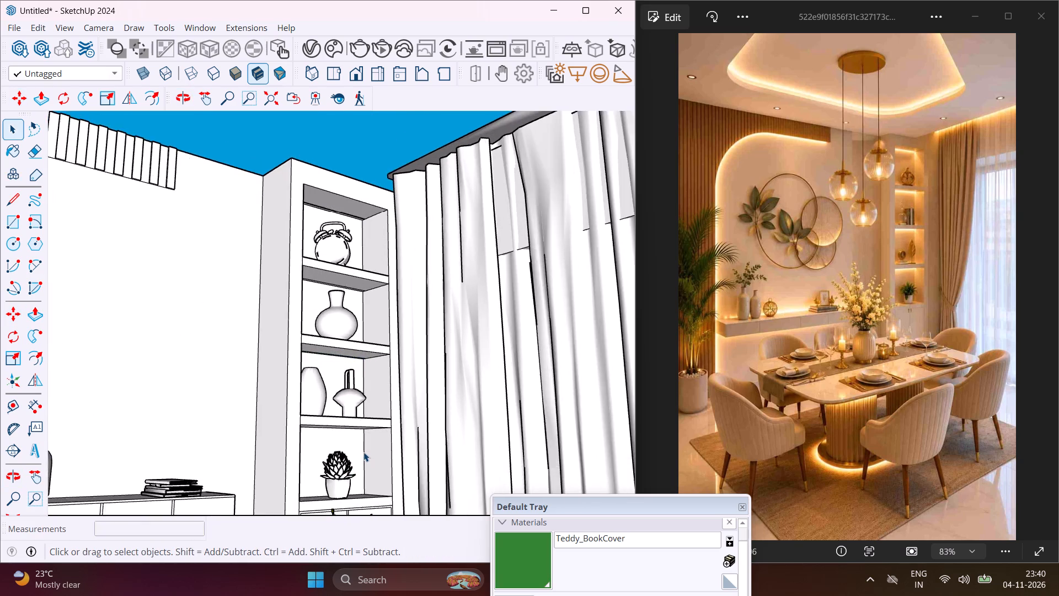
Copy the back edge under the third shelf, above the potted plant, 1" forward along the red axis.
scroll(363, 452, up, 10)
scroll(352, 393, up, 2)
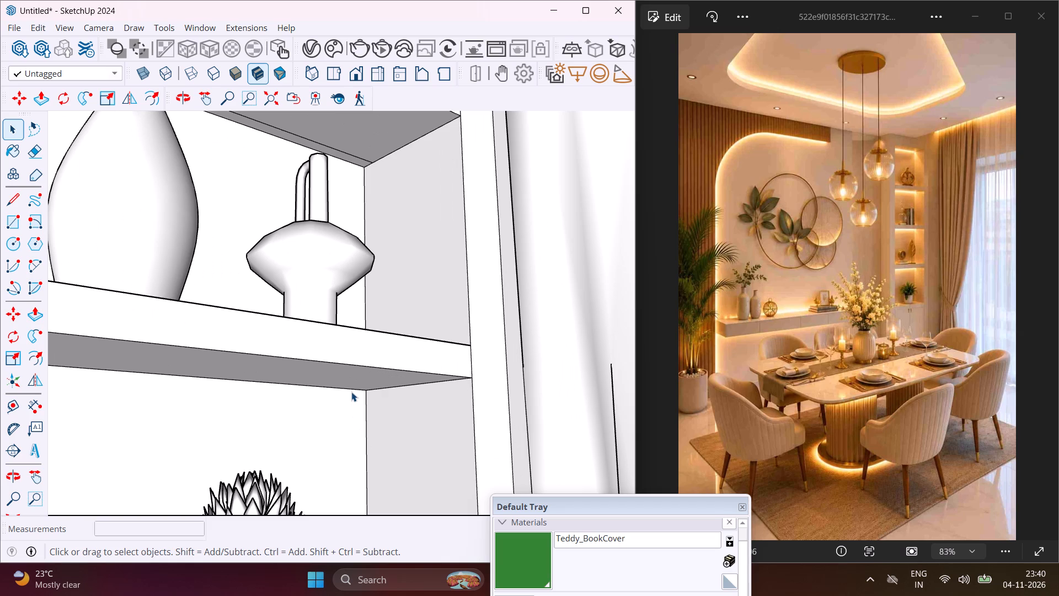
click(351, 391)
key(m)
scroll(359, 393, up, 3)
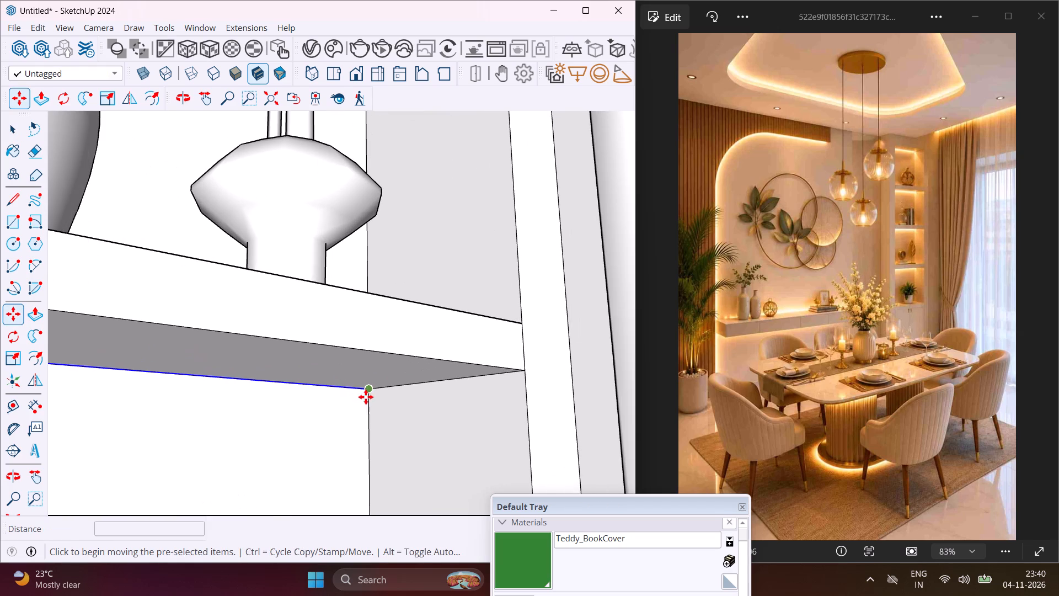
click(367, 392)
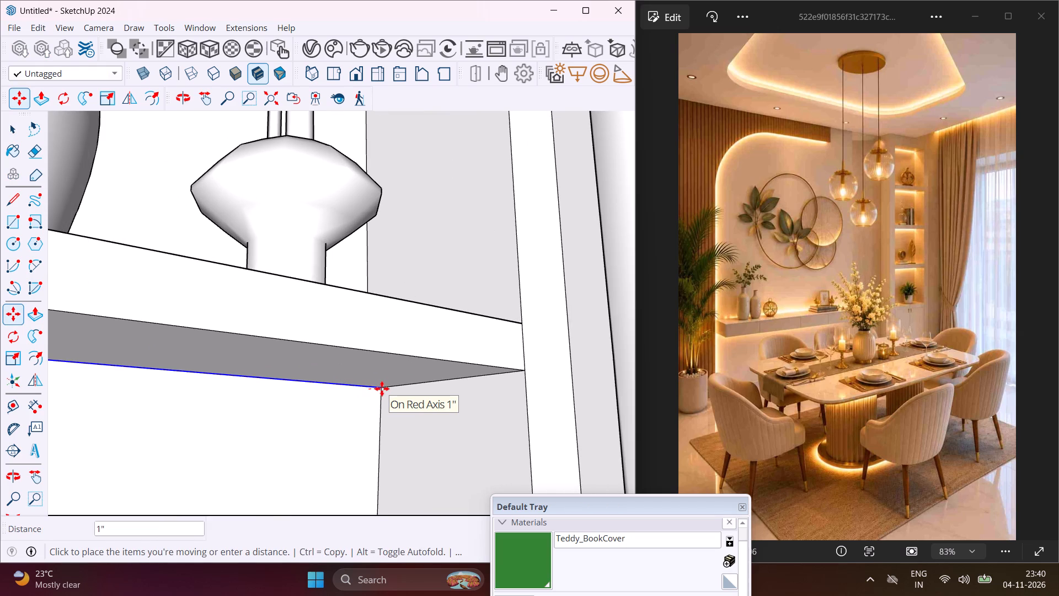
text(1")
key(Return)
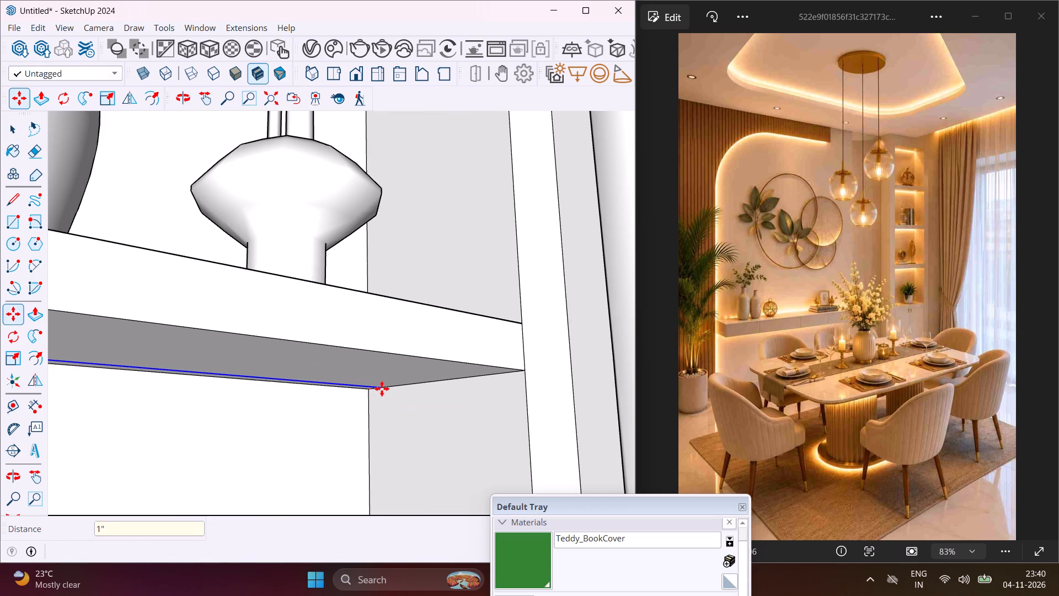
key(Escape)
key(space)
scroll(382, 389, down, 12)
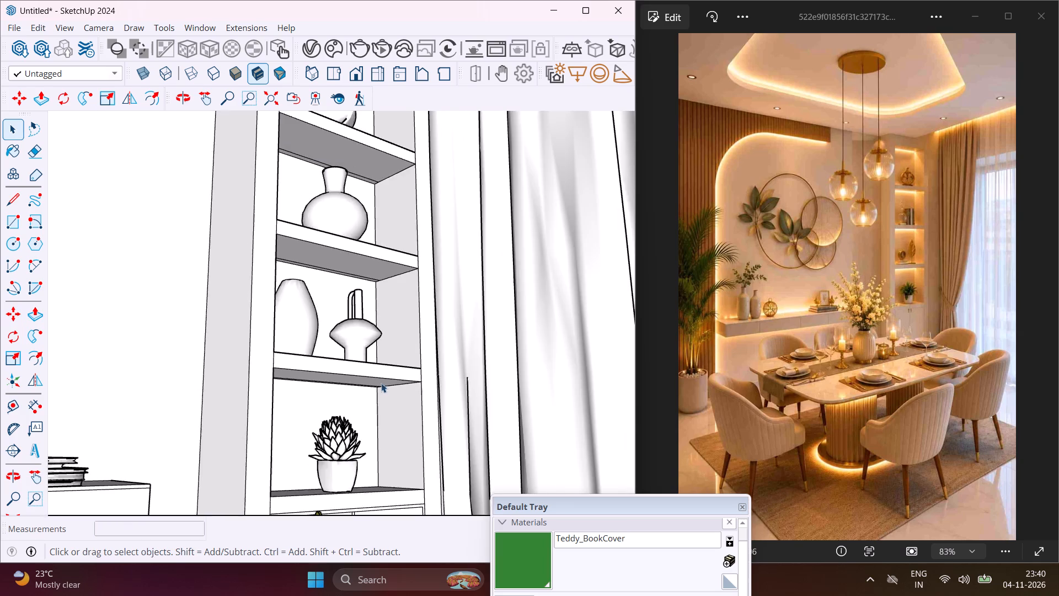
Copy the back bottom edge of the floating console 1" forward on the red axis to outline a strip on its underside.
scroll(373, 355, down, 11)
middle_drag(351, 341, 216, 408)
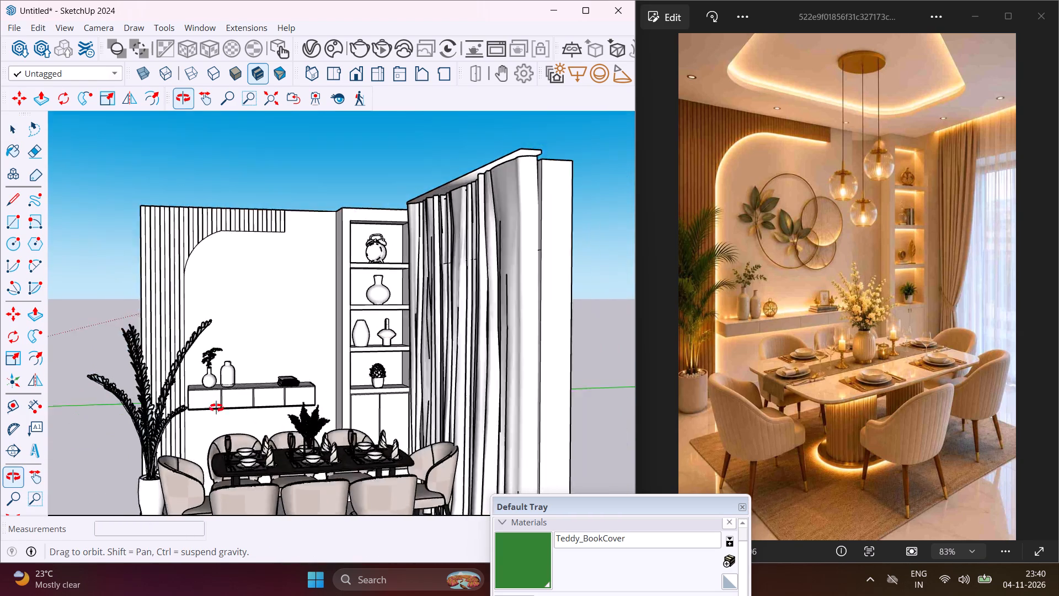
middle_drag(216, 408, 168, 437)
scroll(198, 382, up, 5)
middle_drag(198, 382, 271, 366)
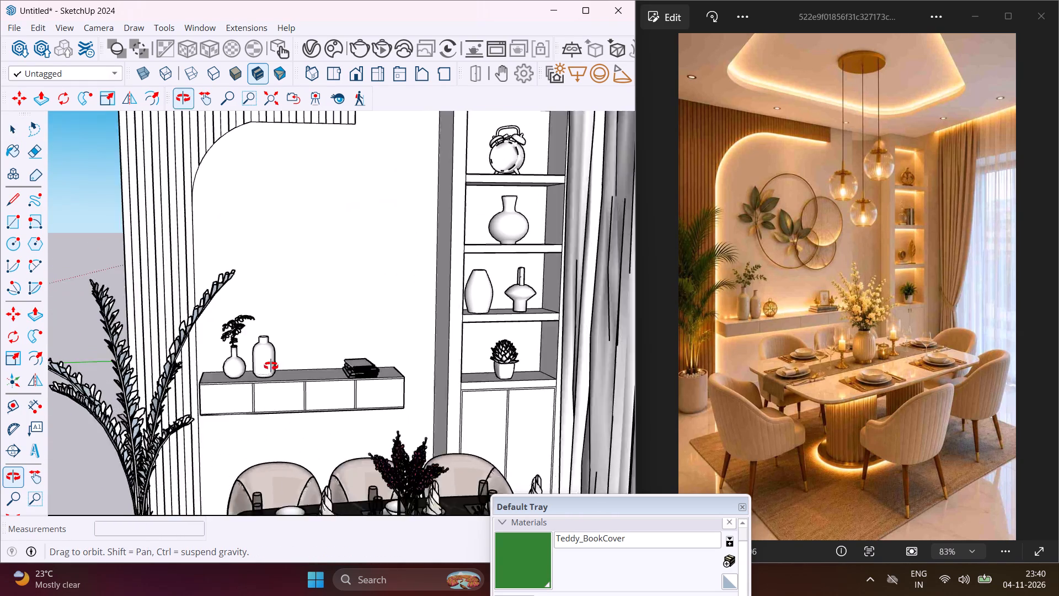
middle_drag(271, 366, 516, 325)
middle_drag(243, 416, 246, 416)
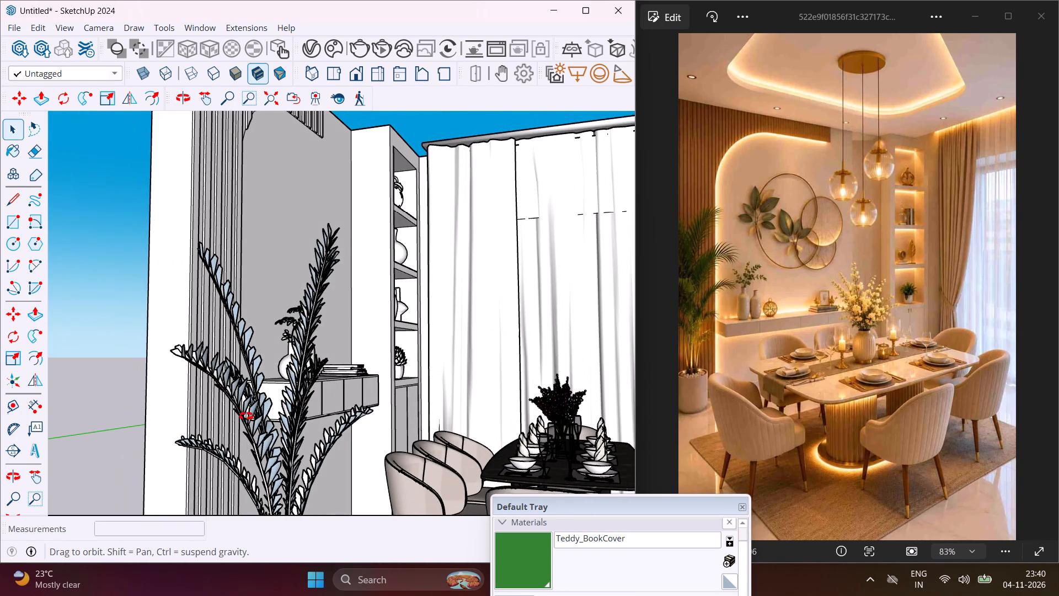
middle_drag(246, 416, 301, 340)
scroll(277, 405, up, 6)
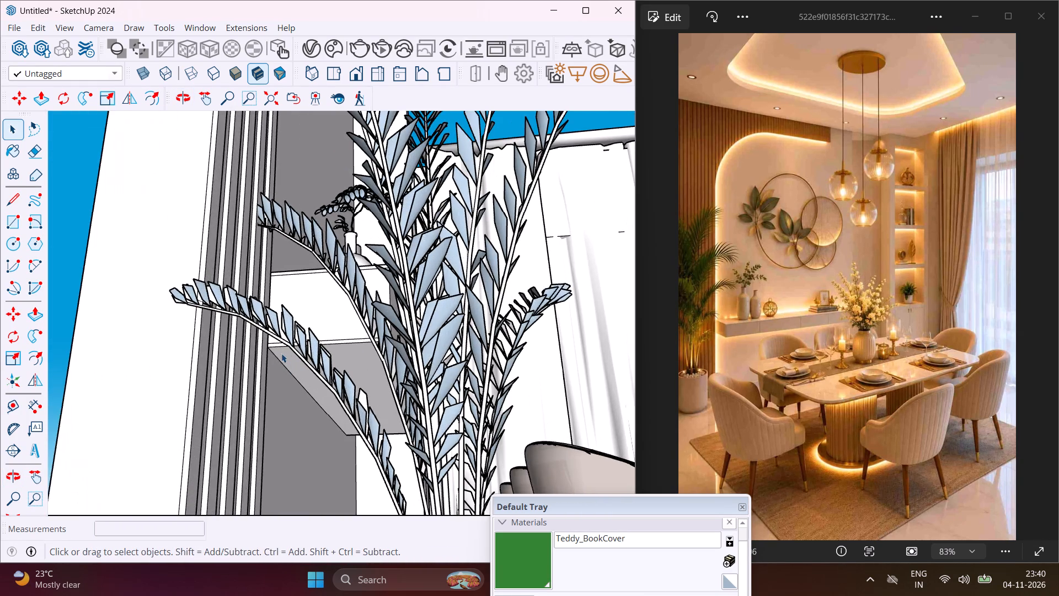
scroll(277, 354, up, 2)
click(272, 355)
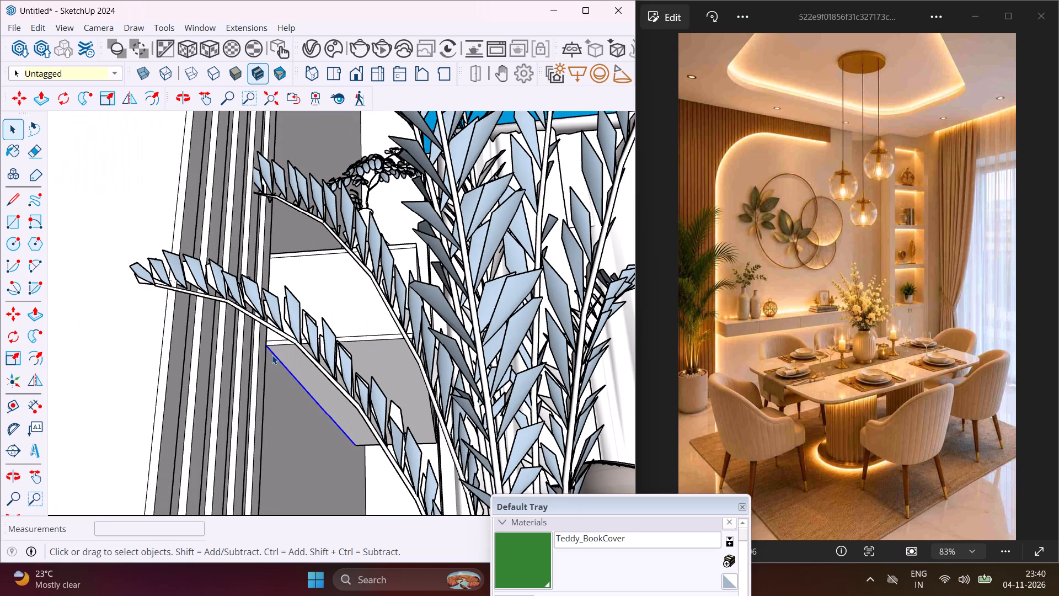
key(m)
scroll(342, 461, up, 6)
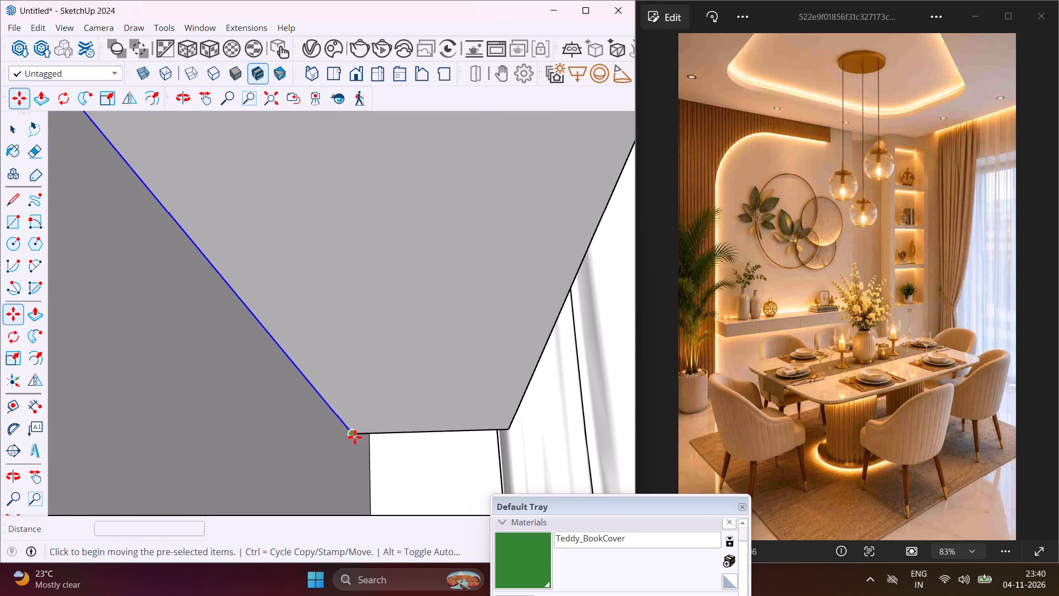
click(354, 437)
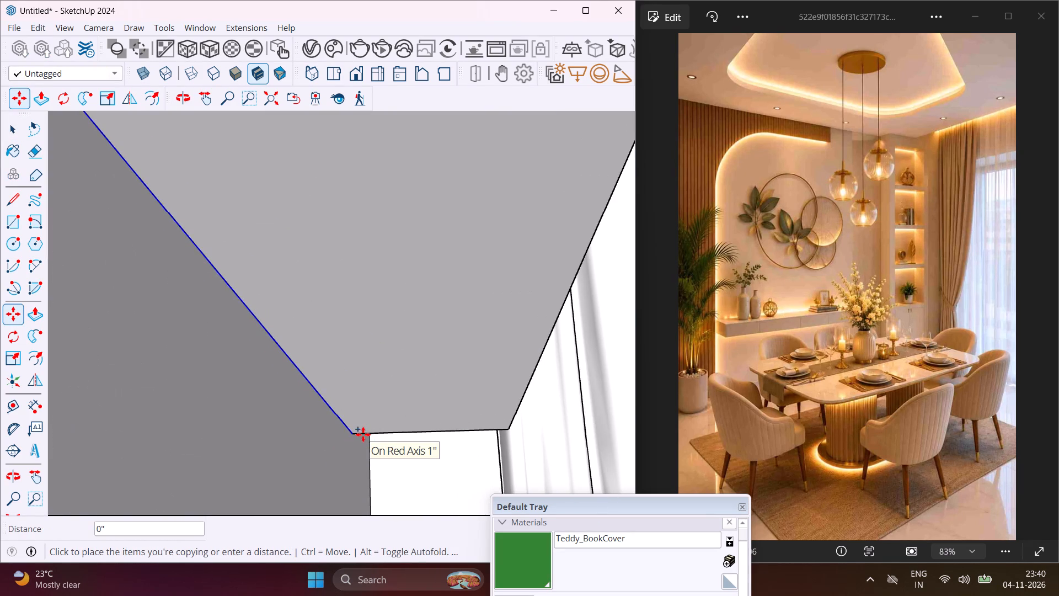
text(1")
key(Return)
scroll(368, 434, down, 6)
scroll(317, 333, down, 4)
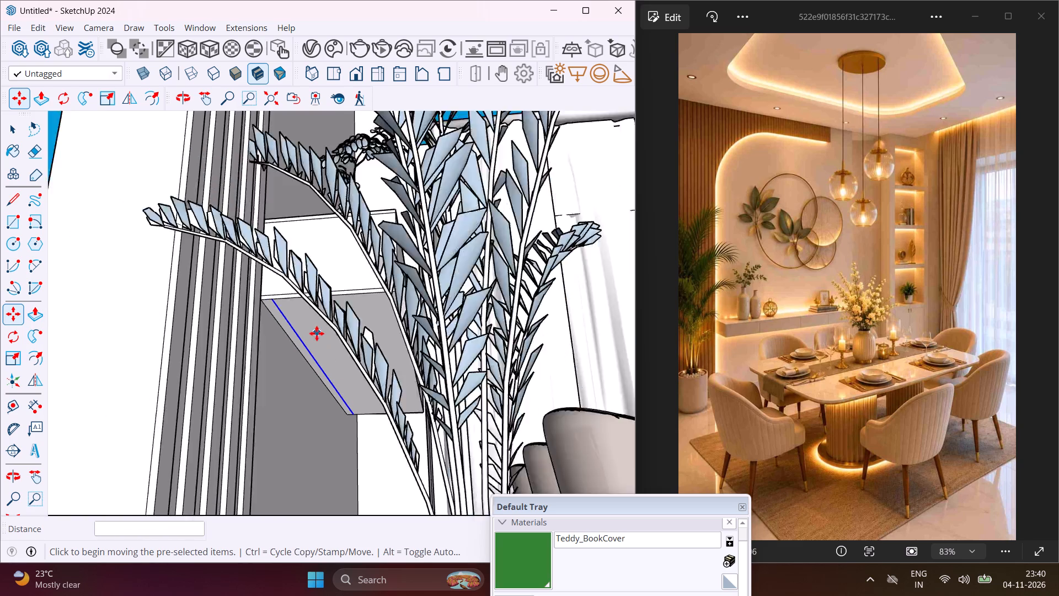
scroll(317, 333, down, 7)
middle_drag(299, 329, 195, 447)
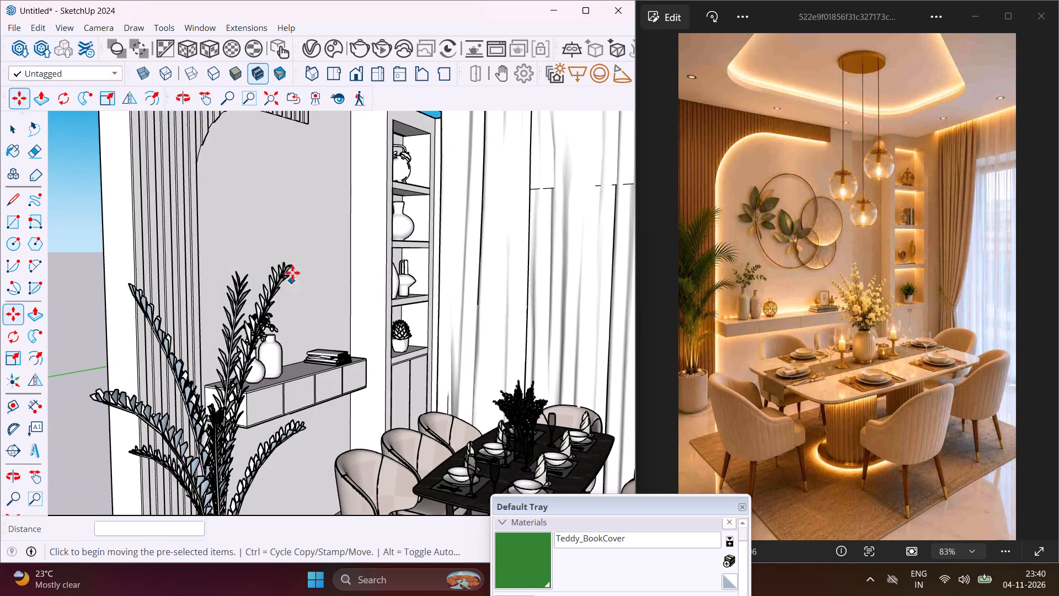
scroll(293, 271, down, 3)
middle_drag(299, 272, 6, 346)
key(Escape)
key(space)
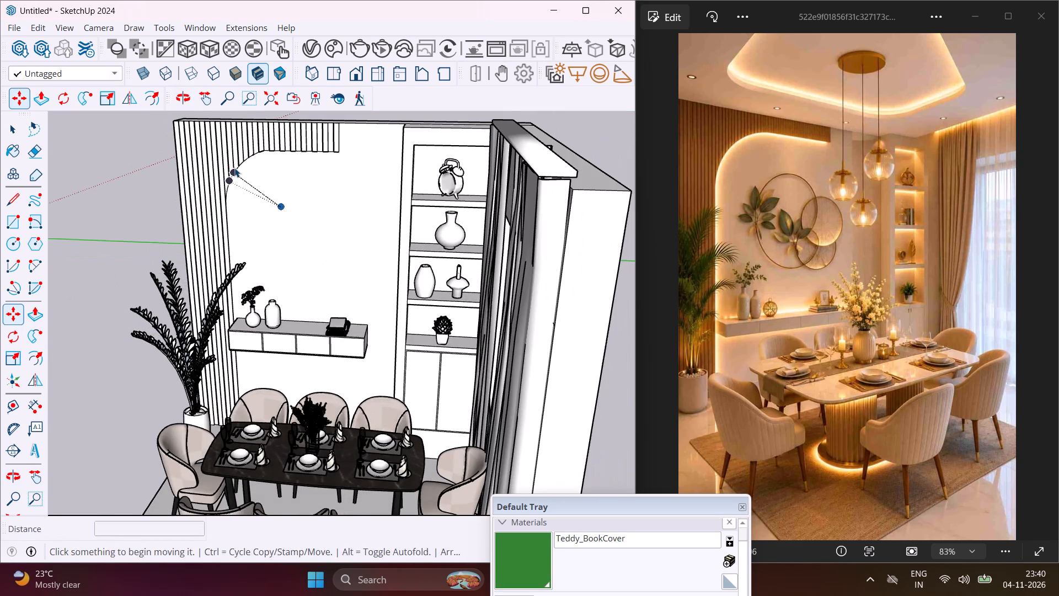
Pull the recessed strip between the slats at the start of the arch curve outward about 3/16".
scroll(236, 167, up, 11)
scroll(236, 167, down, 1)
scroll(236, 167, up, 7)
middle_drag(242, 183, 175, 167)
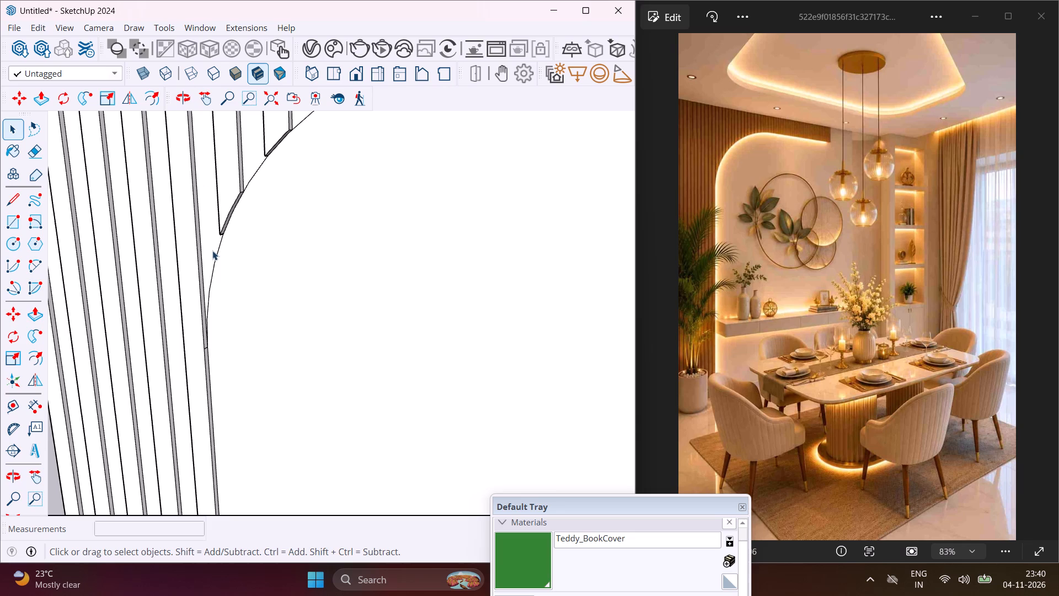
scroll(212, 251, up, 4)
click(212, 251)
key(p)
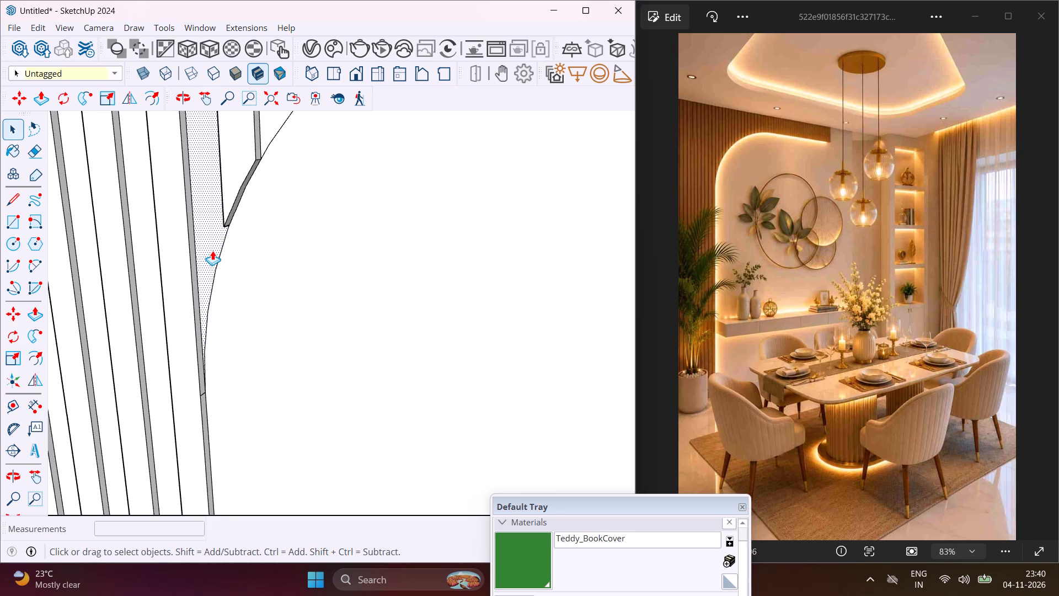
click(212, 251)
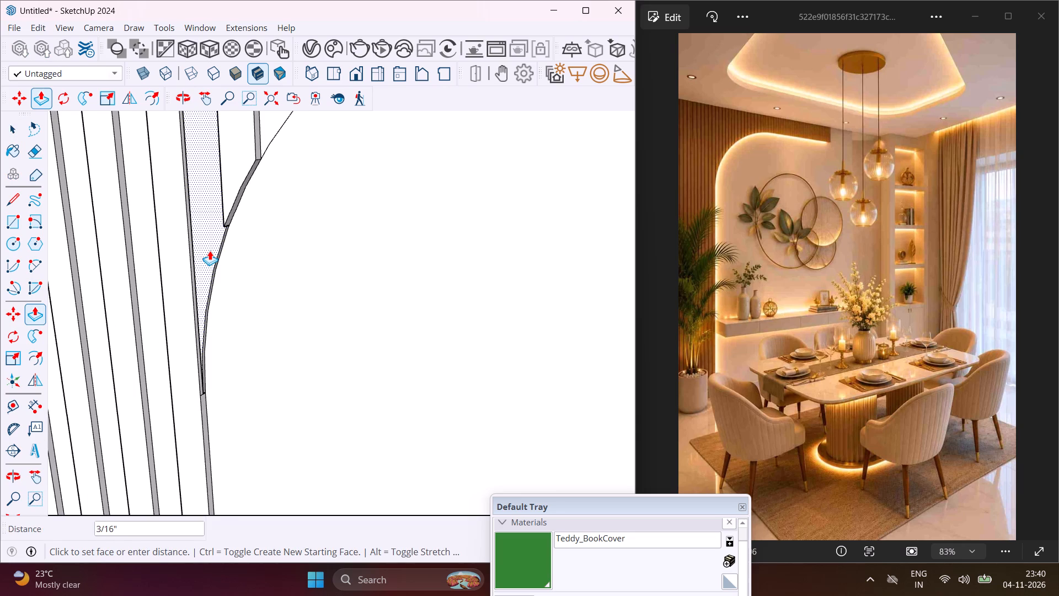
click(210, 251)
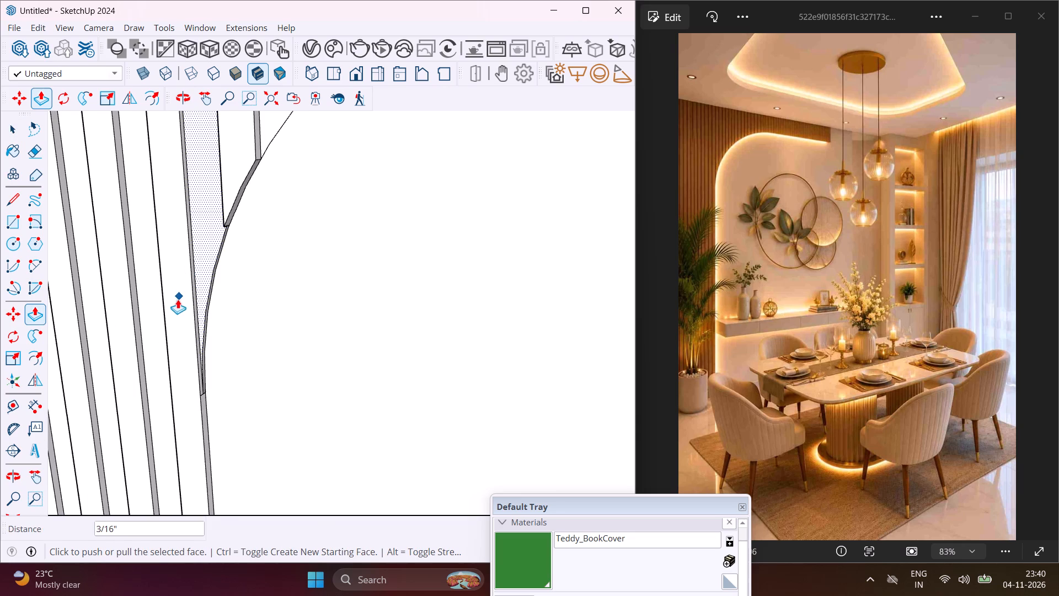
key(Escape)
Repeat the 3/16" pull on the neighbouring recessed strips beside the arch and along its lower curve.
scroll(152, 317, up, 9)
double_click(155, 317)
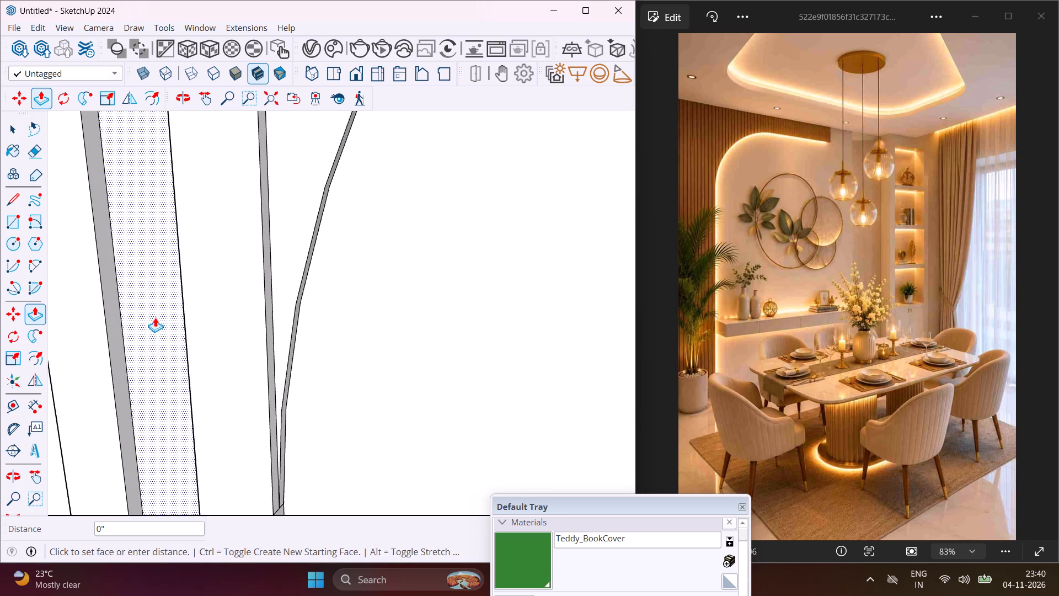
scroll(162, 304, down, 9)
scroll(97, 370, up, 3)
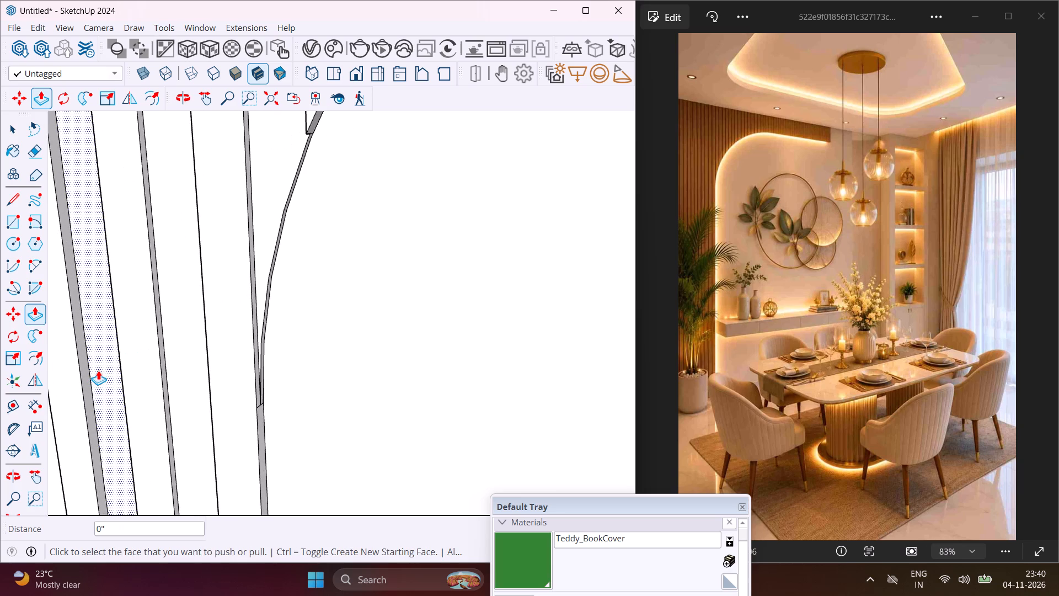
double_click(98, 370)
scroll(257, 248, down, 16)
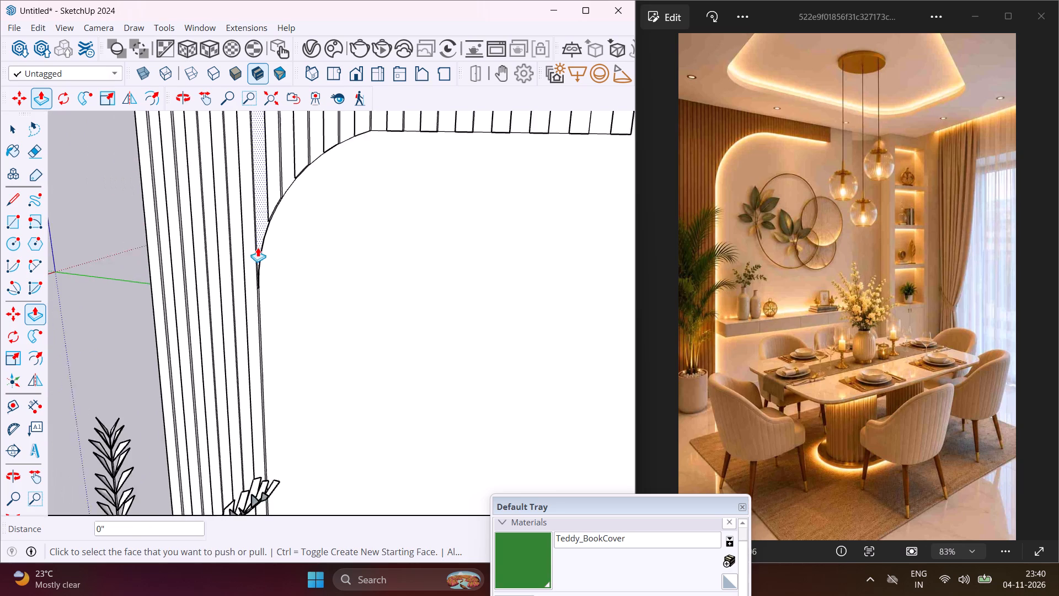
scroll(298, 180, up, 7)
double_click(277, 174)
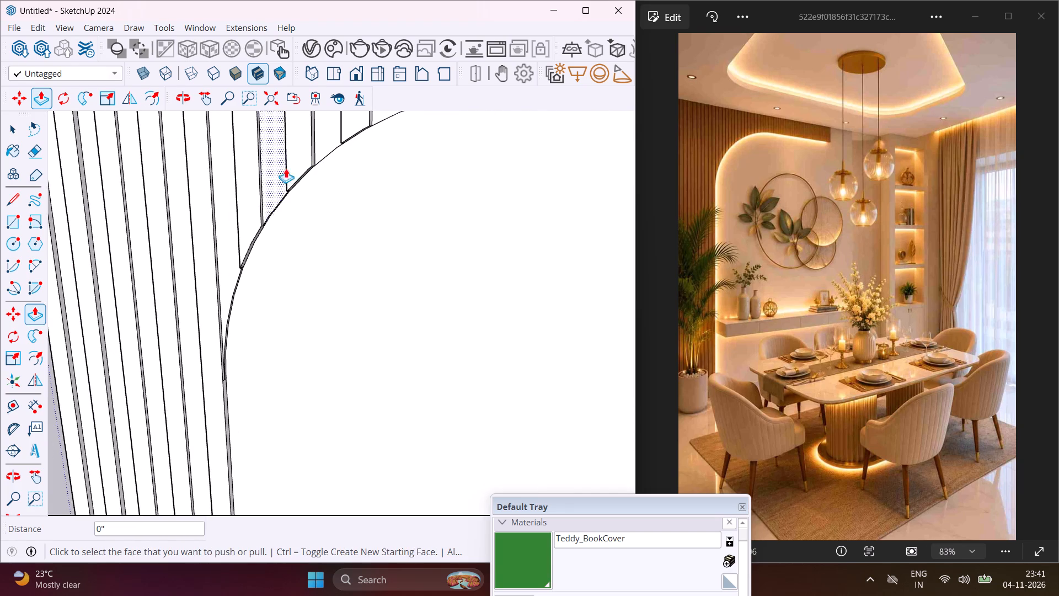
double_click(319, 144)
Repeat the 3/16" pull on the recessed strips between the short slats, working from the panel's free end toward the arch.
scroll(342, 137, down, 5)
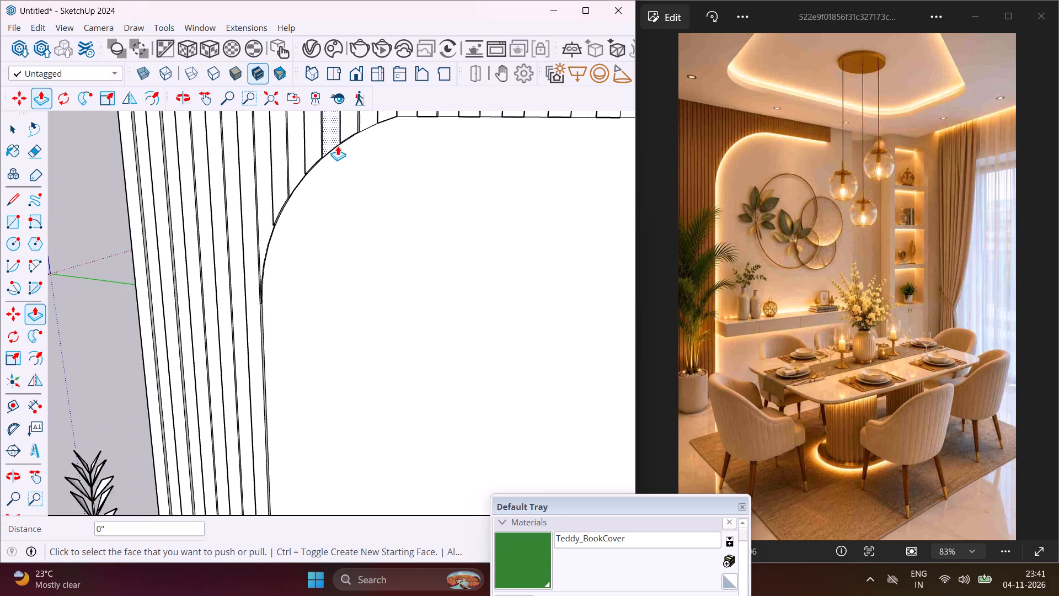
scroll(334, 147, down, 11)
scroll(431, 126, up, 7)
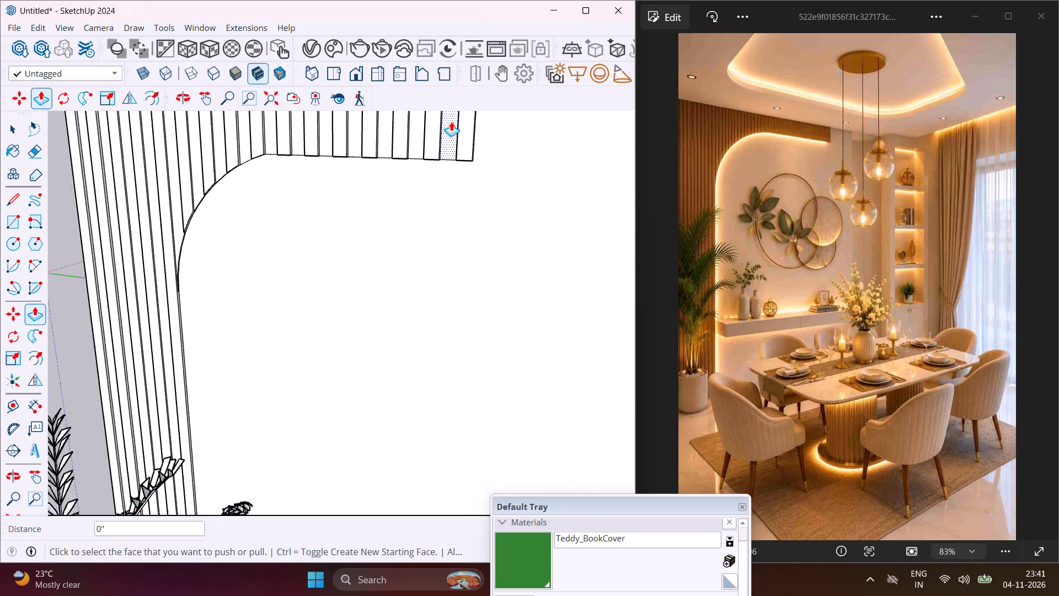
scroll(451, 121, up, 15)
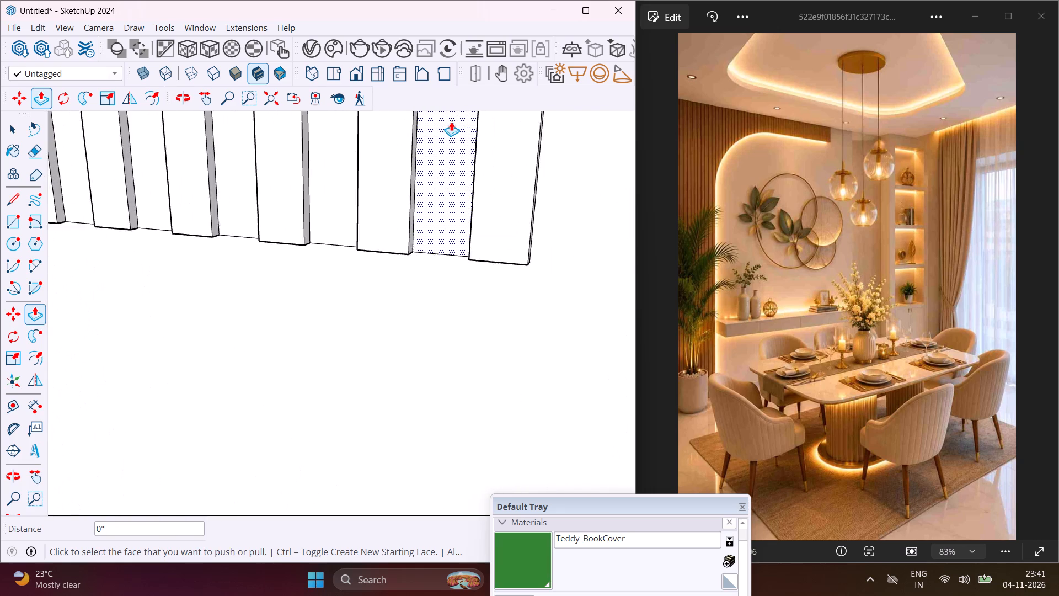
scroll(451, 121, up, 3)
double_click(451, 121)
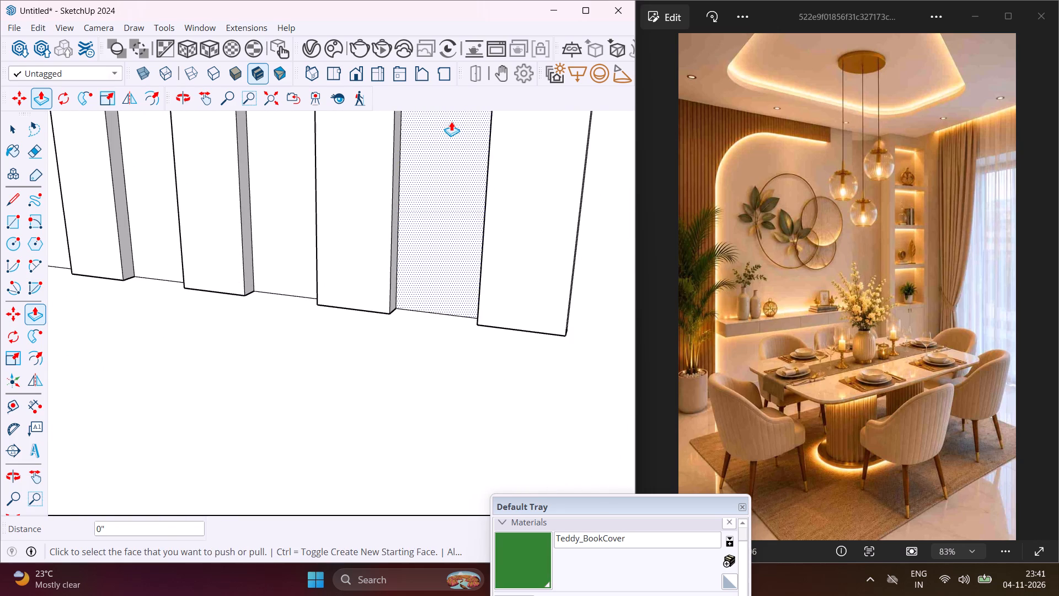
double_click(291, 254)
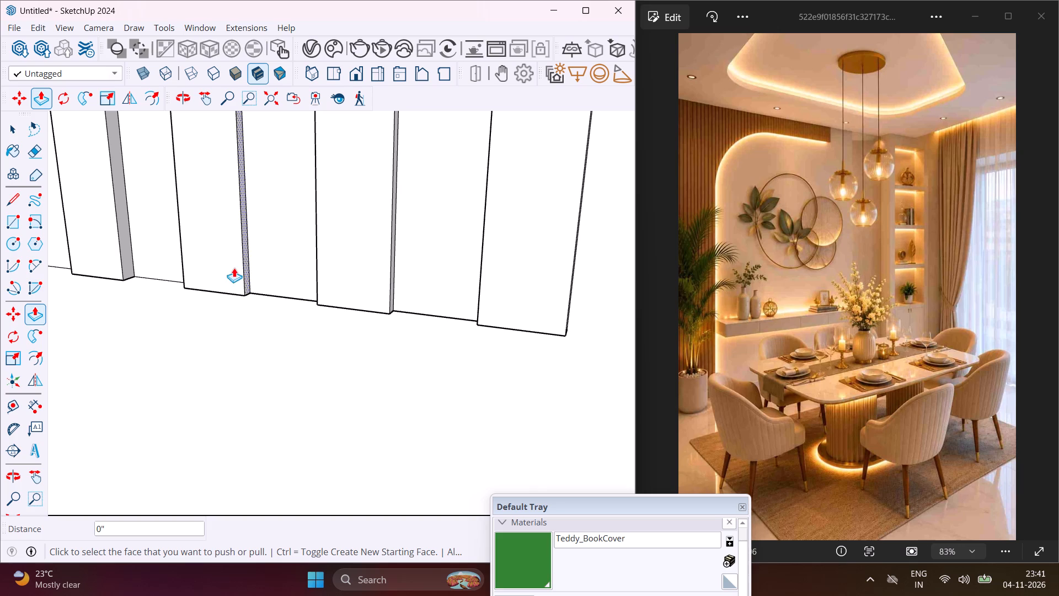
double_click(170, 255)
scroll(317, 194, down, 10)
scroll(147, 198, up, 4)
double_click(143, 200)
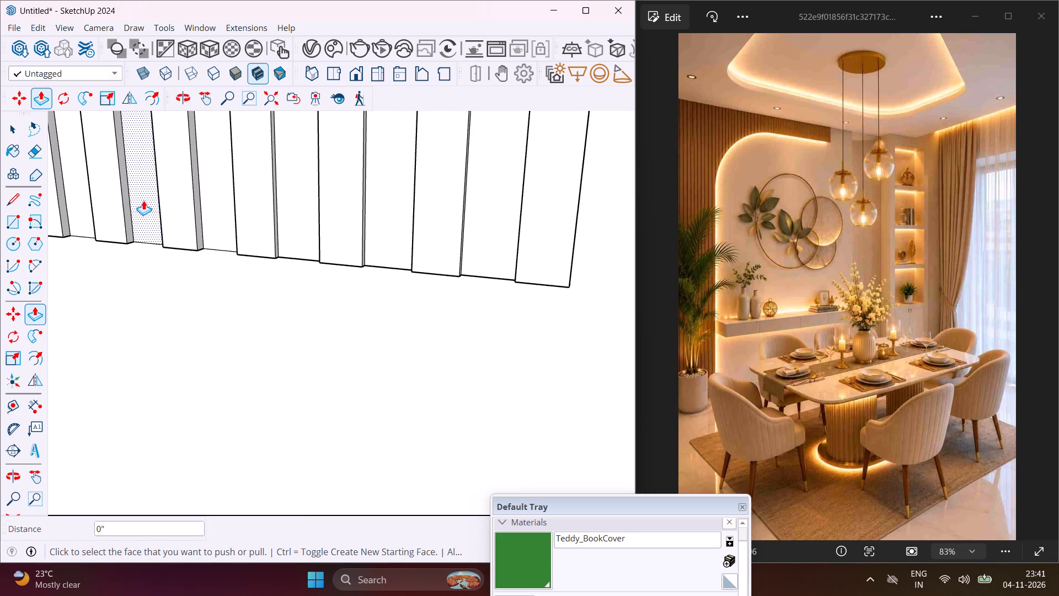
double_click(77, 220)
double_click(210, 220)
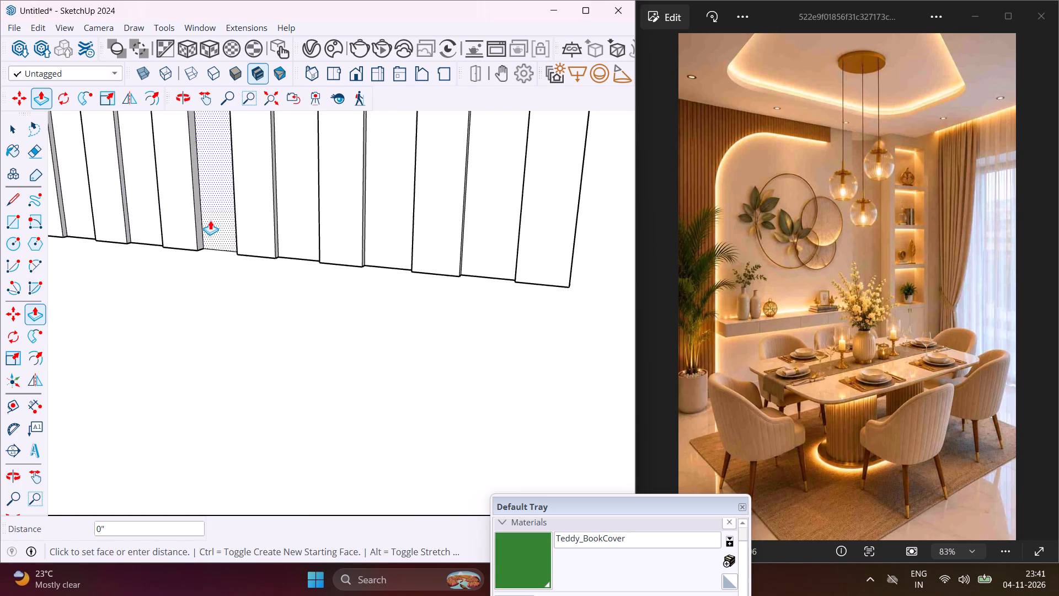
Repeat the 3/16" pull on the remaining recessed strips where the arch curve meets the panel's straight lower edge.
scroll(292, 200, down, 13)
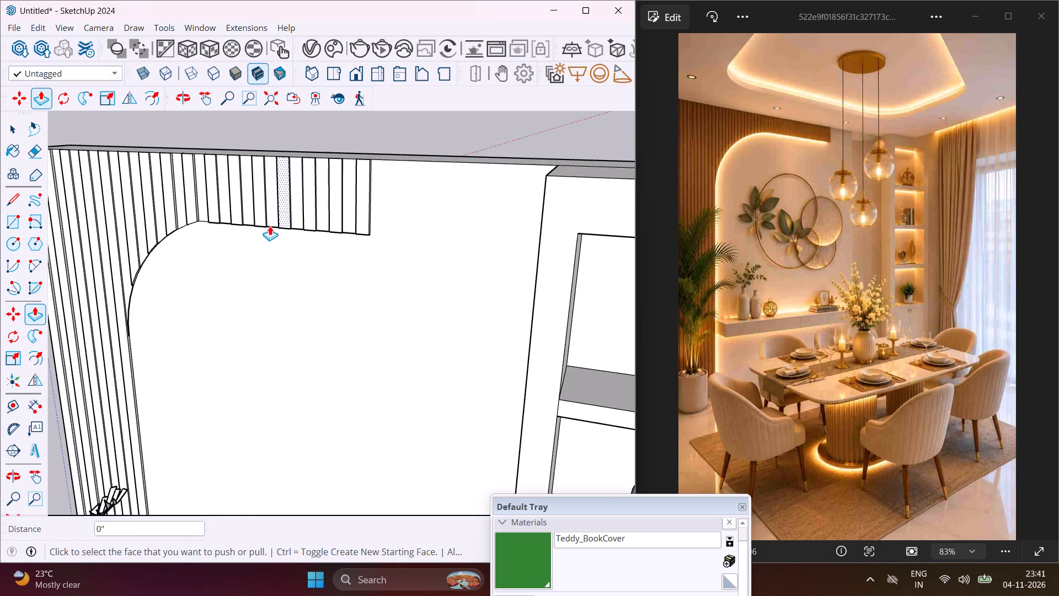
scroll(139, 231, up, 14)
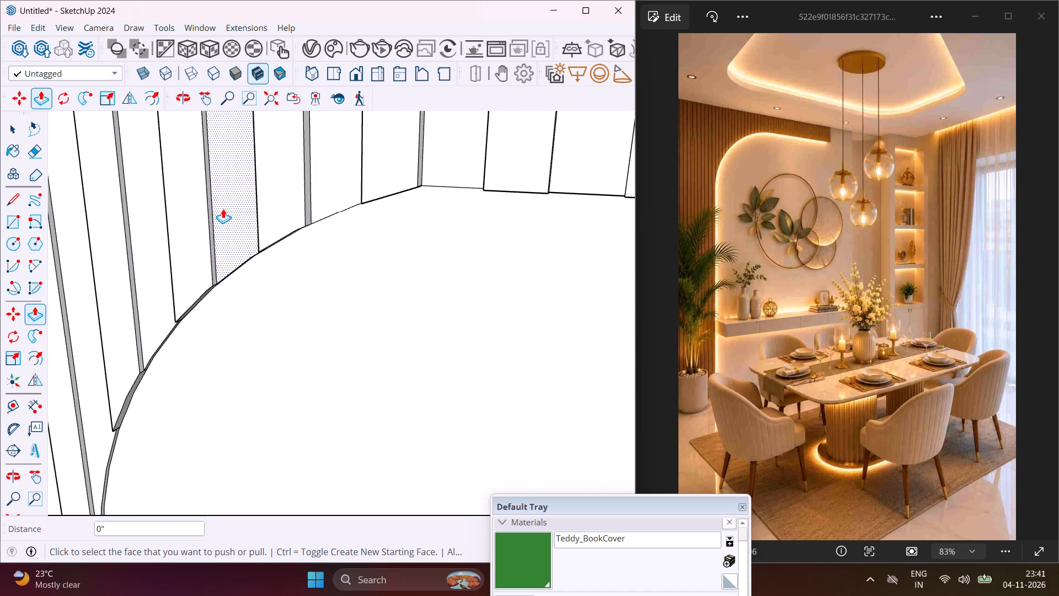
scroll(224, 208, up, 4)
scroll(238, 207, down, 3)
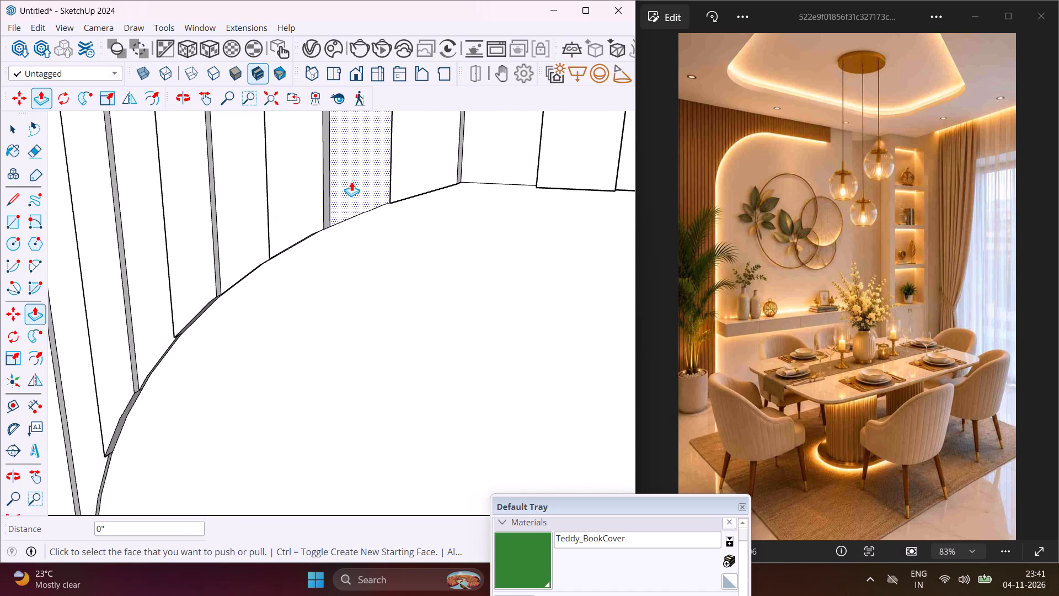
double_click(351, 182)
click(485, 146)
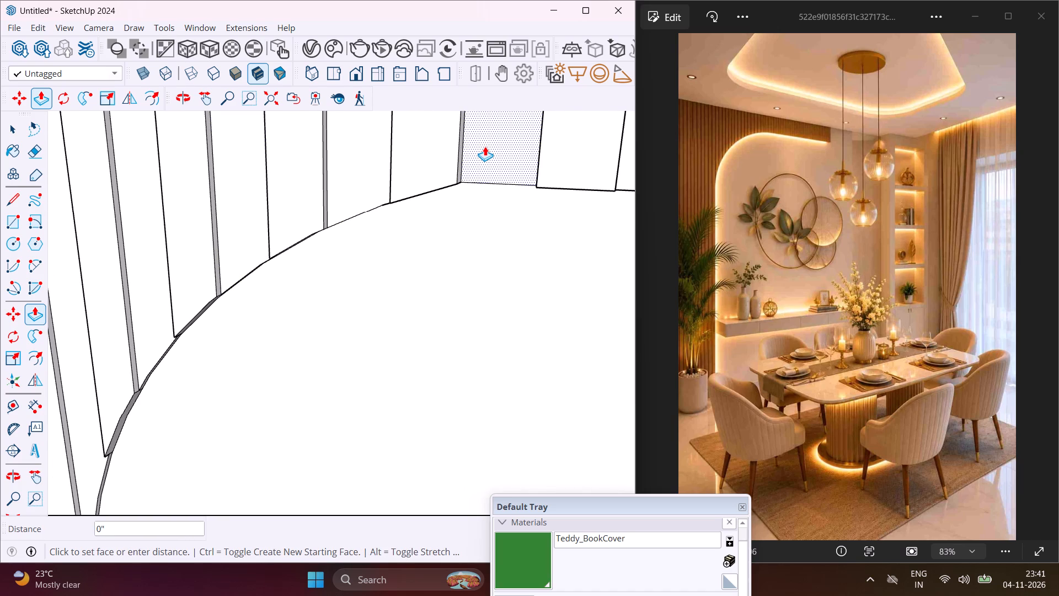
double_click(485, 146)
scroll(389, 179, down, 2)
scroll(617, 140, up, 3)
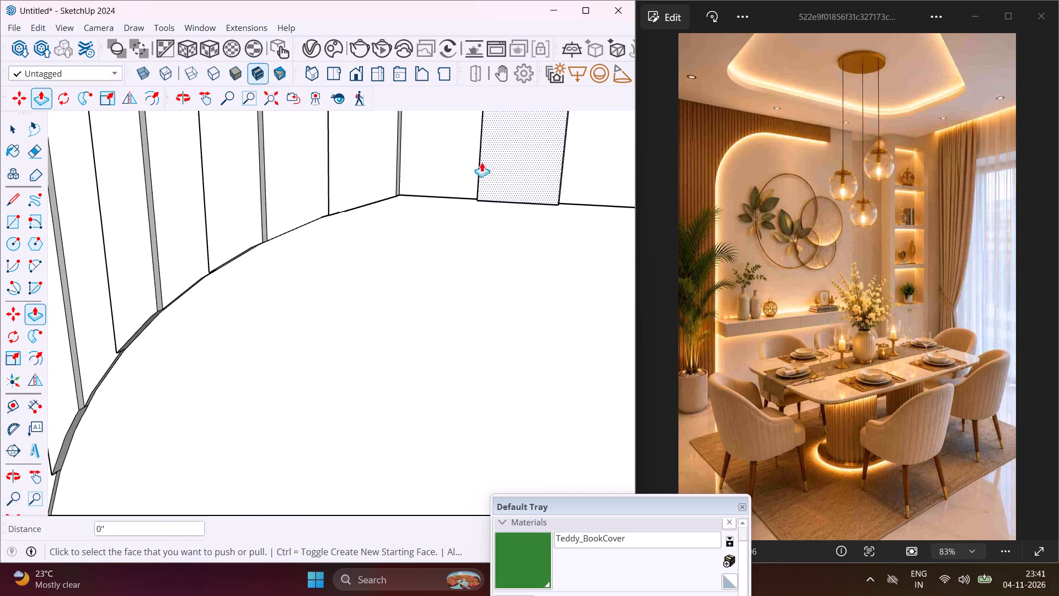
Examine the slat panel's recessed strips along the arch curve and the wall as a whole.
scroll(443, 180, down, 10)
middle_drag(525, 177, 585, 0)
scroll(498, 175, up, 4)
scroll(447, 206, up, 3)
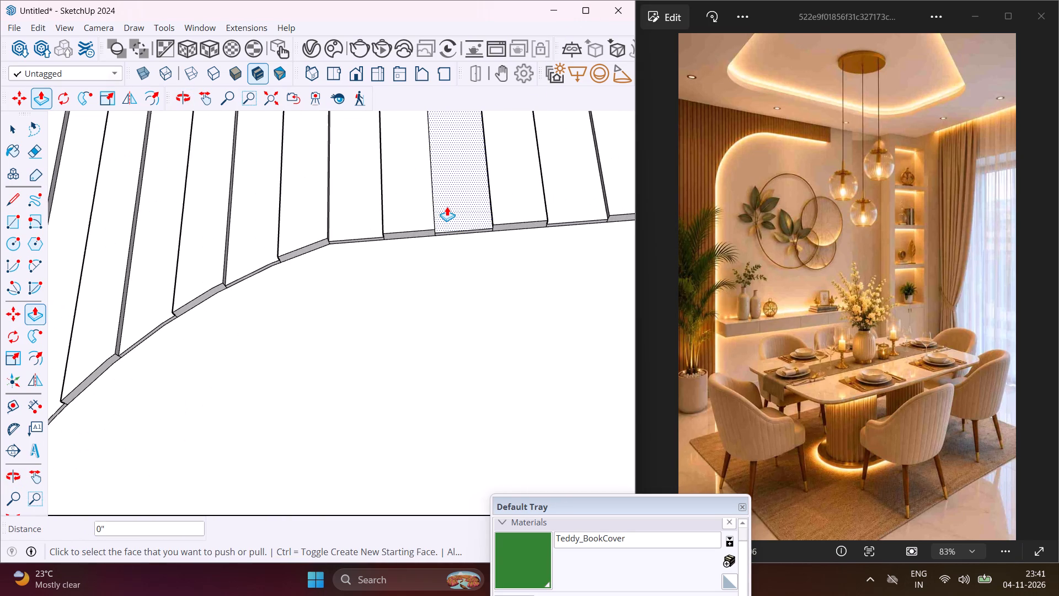
key(Escape)
key(space)
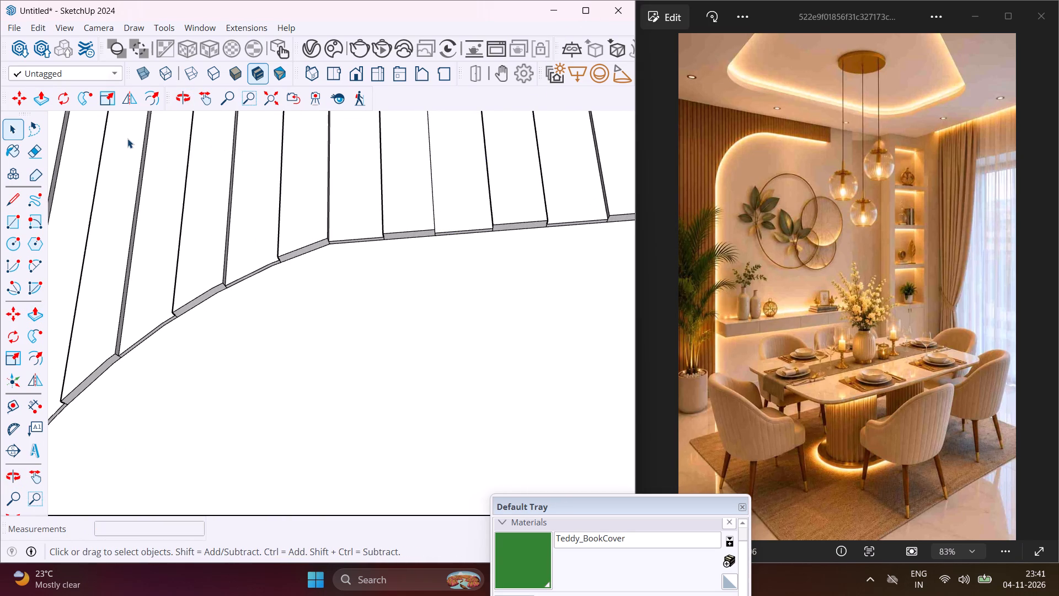
scroll(206, 258, down, 6)
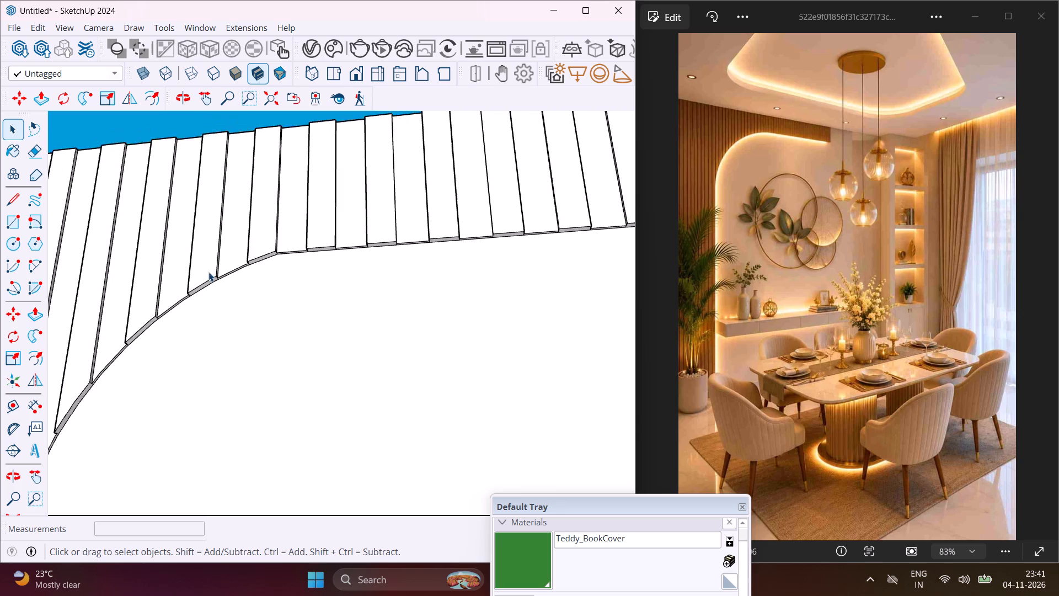
scroll(208, 272, down, 11)
middle_drag(218, 241, 226, 416)
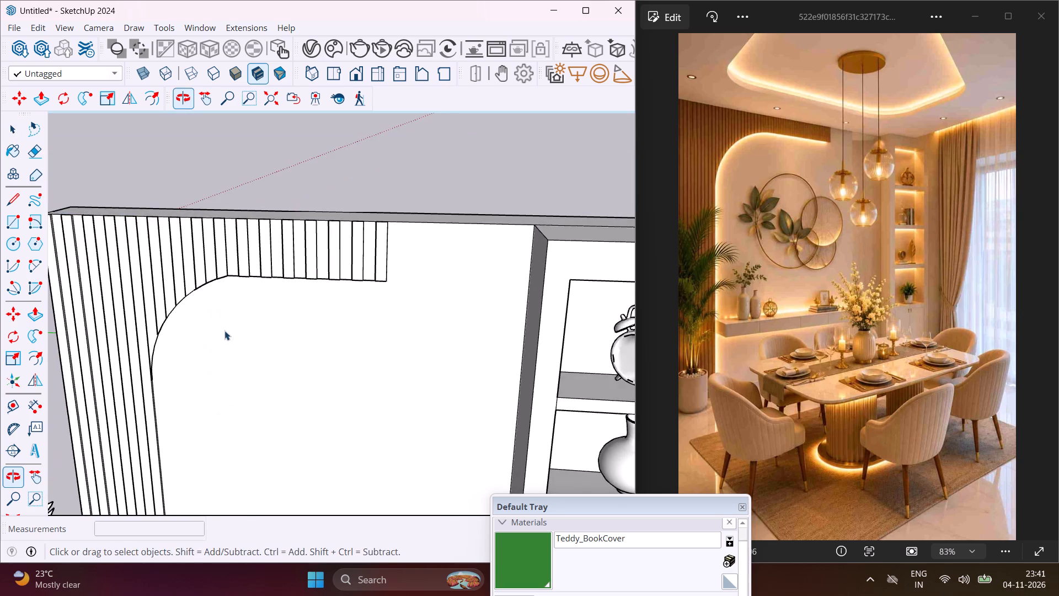
scroll(221, 322, down, 9)
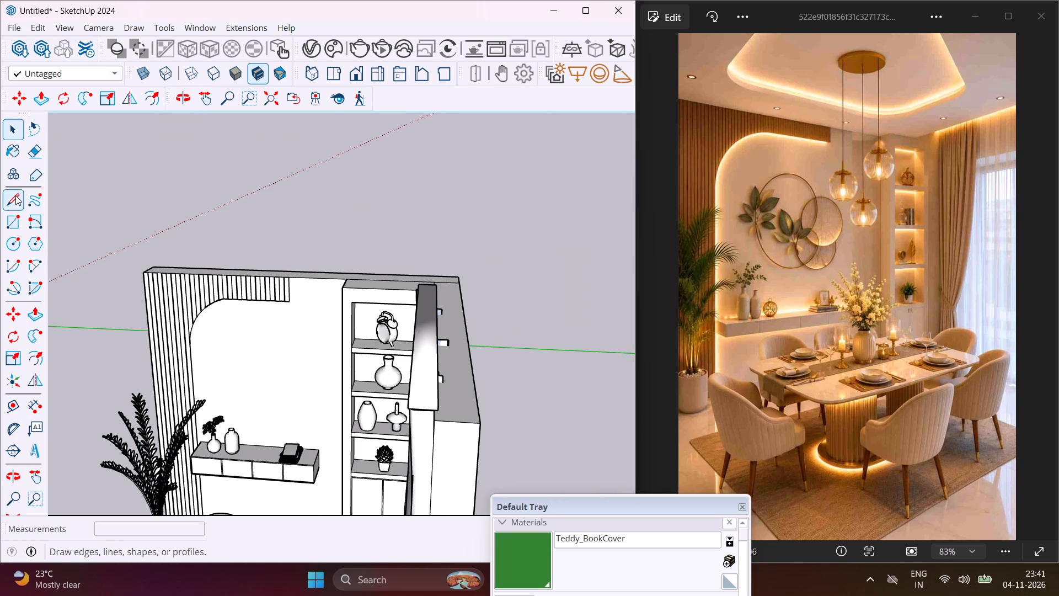
Draw a 10' by 6" upright rotated rectangle along the outer top edge of the slatted back wall.
click(32, 220)
scroll(109, 264, up, 2)
scroll(155, 267, up, 2)
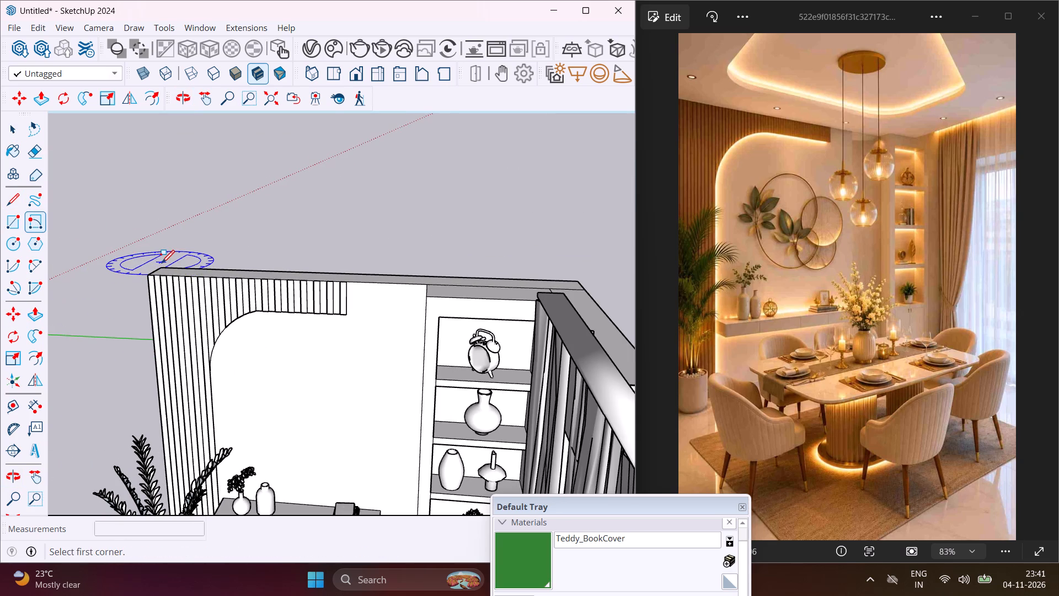
middle_drag(158, 269, 107, 272)
scroll(104, 270, down, 4)
scroll(234, 259, up, 3)
middle_drag(208, 251, 89, 340)
scroll(124, 275, up, 3)
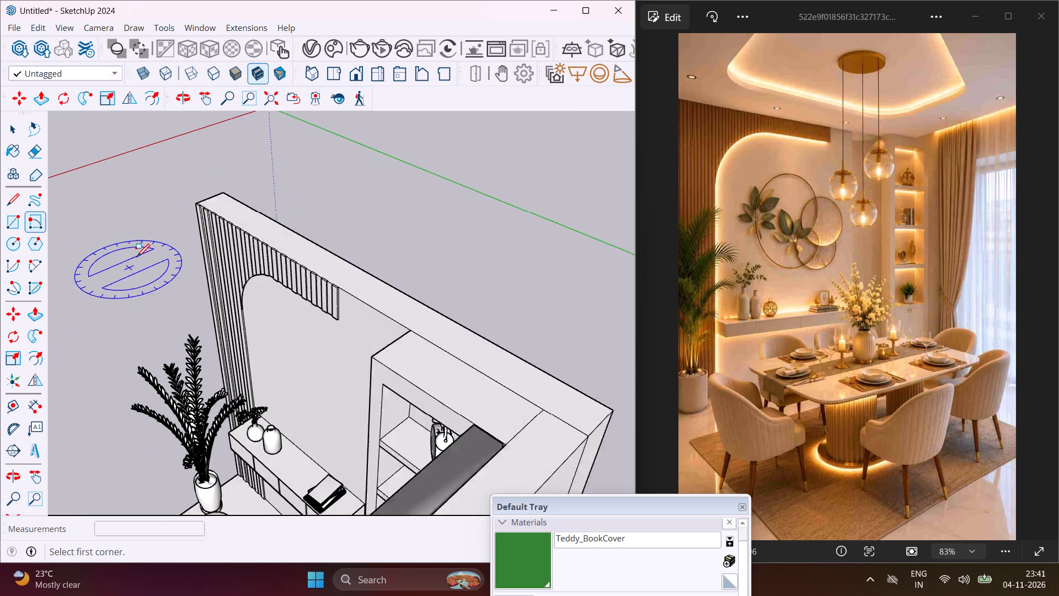
click(231, 185)
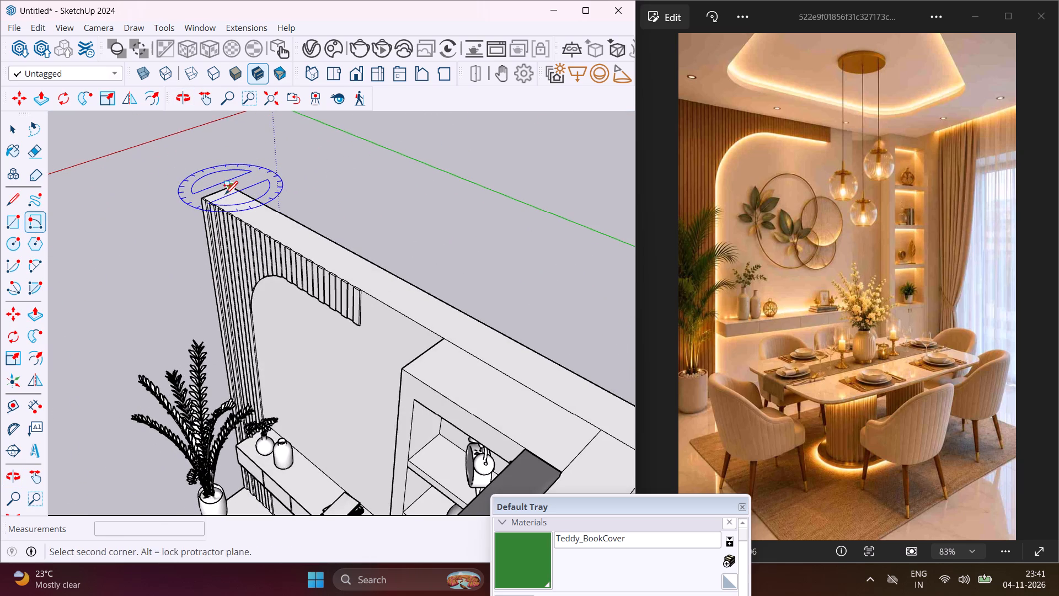
scroll(224, 194, down, 2)
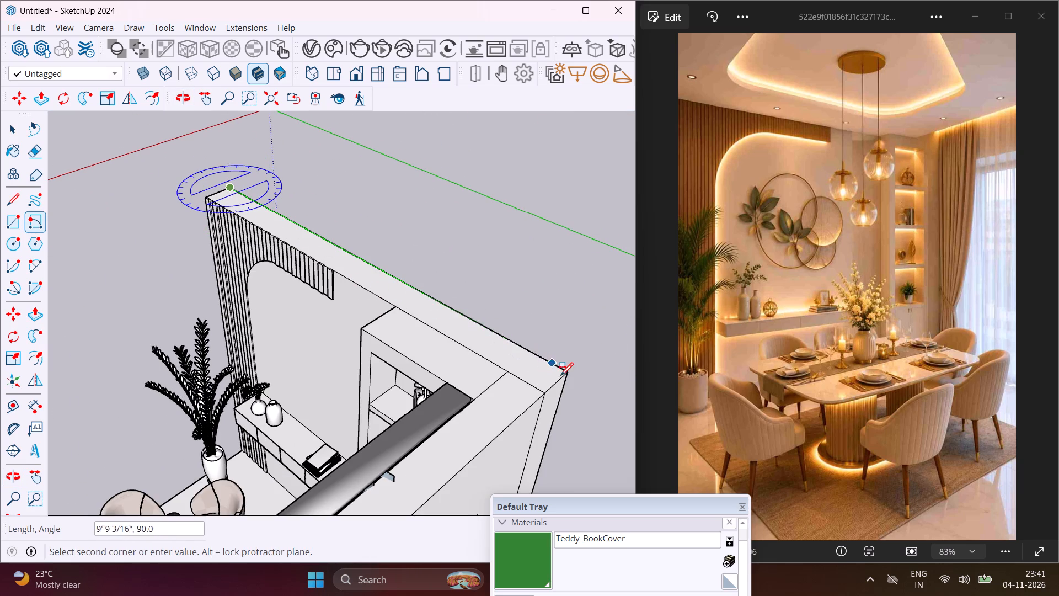
click(565, 376)
middle_drag(565, 376, 518, 233)
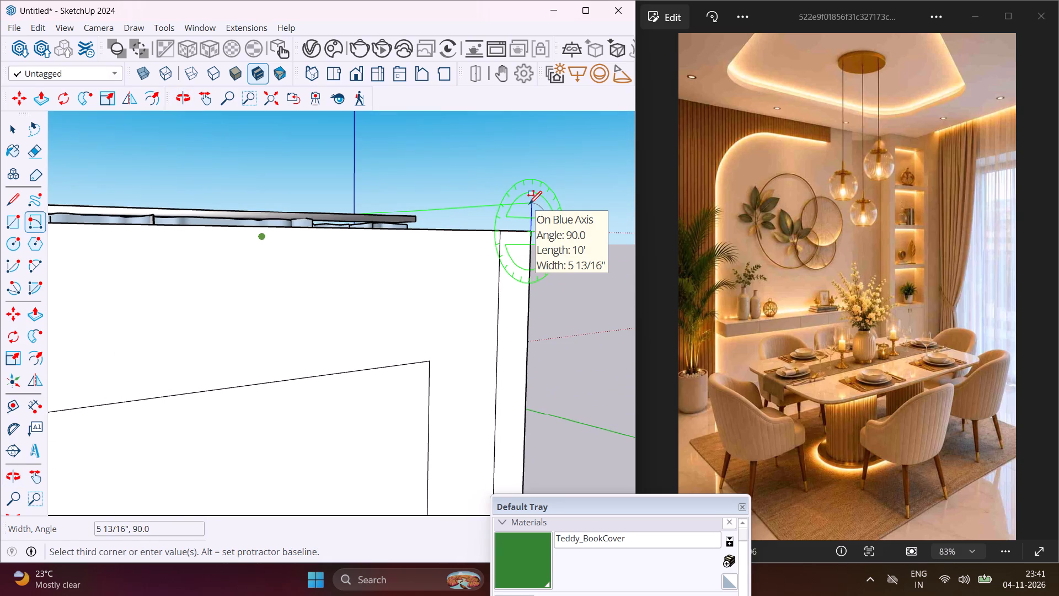
text(6")
key(Return)
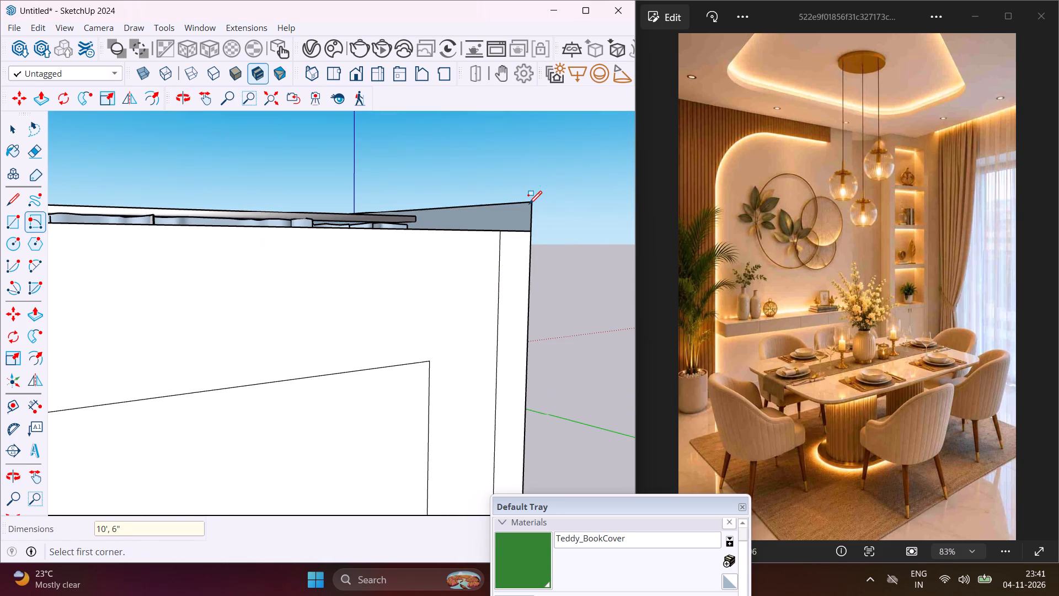
middle_drag(528, 204, 514, 281)
key(Escape)
key(space)
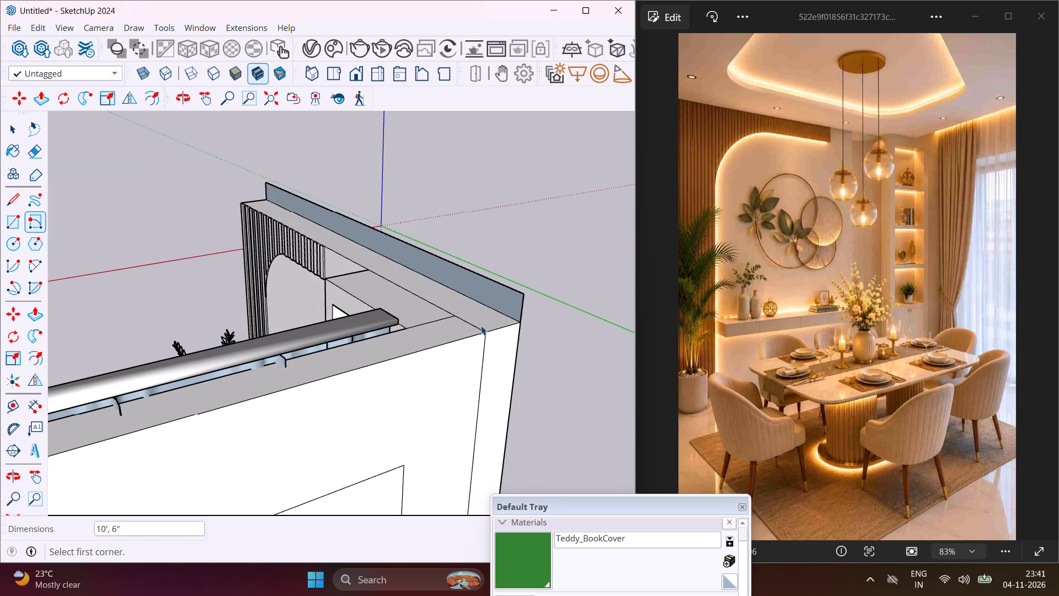
Push/Pull the upright rectangle's face across the room to the side wall's front end to form the ceiling slab.
click(494, 301)
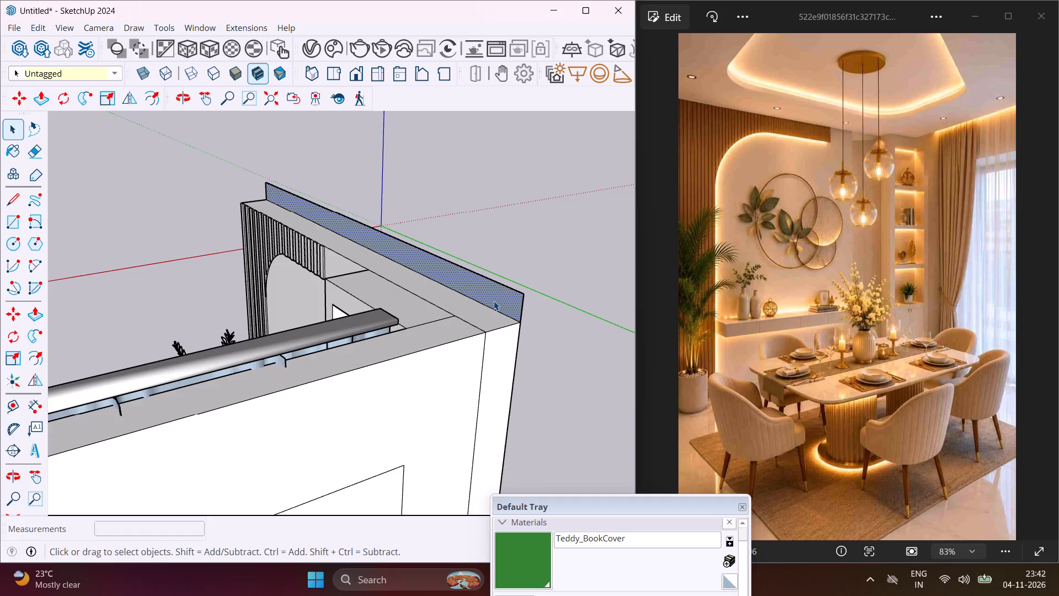
key(p)
click(494, 301)
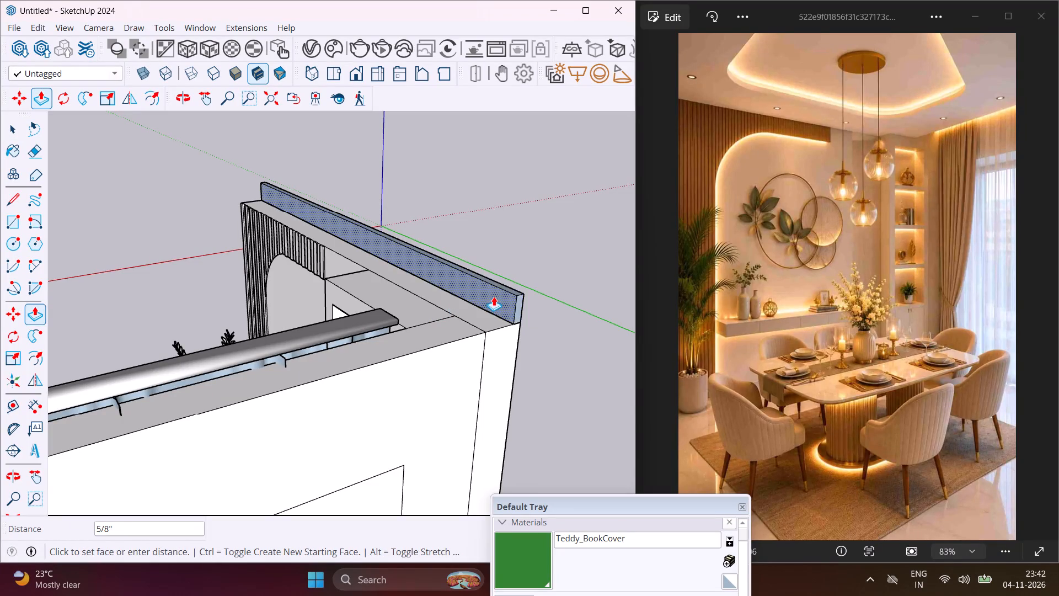
scroll(468, 325, down, 10)
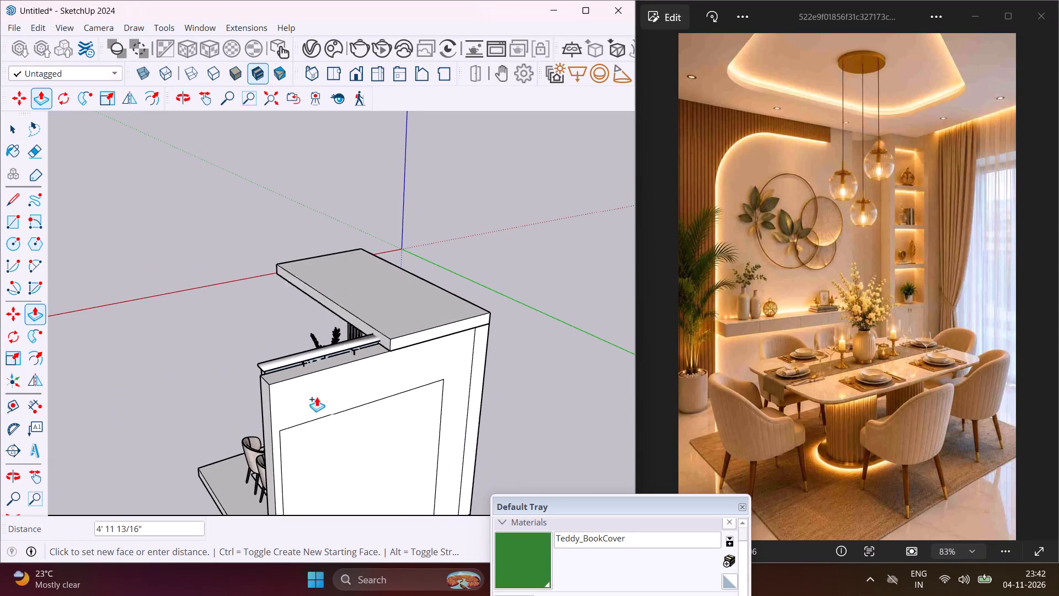
click(271, 417)
middle_drag(268, 417, 529, 366)
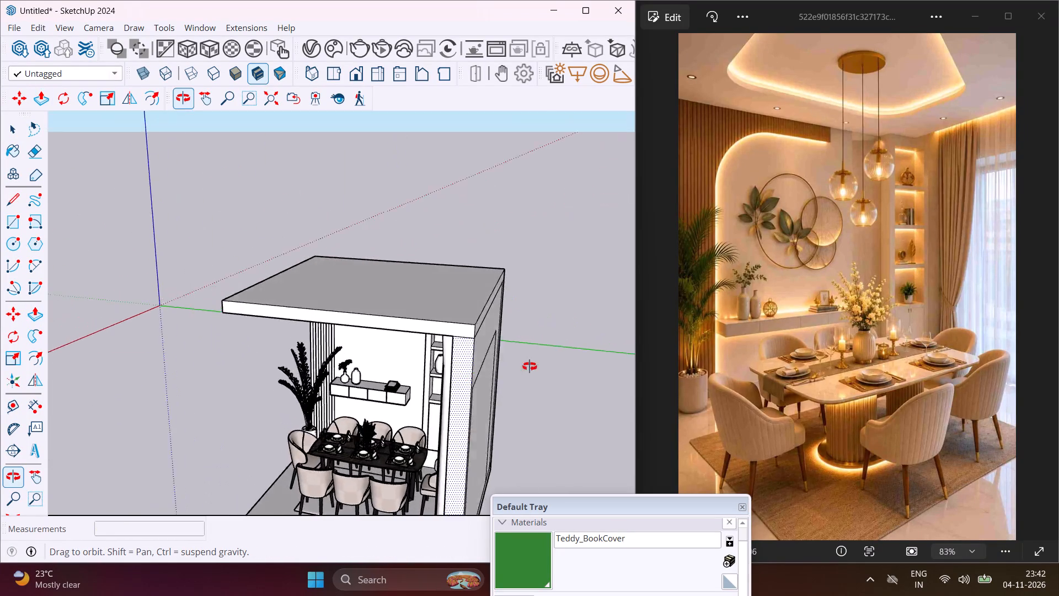
middle_drag(529, 366, 559, 359)
key(Escape)
key(space)
Move the edge on the ceiling's underside beside the curtain wall 6" inward to mark a curtain strip.
middle_drag(470, 398, 494, 305)
scroll(431, 215, up, 4)
middle_drag(437, 256, 437, 222)
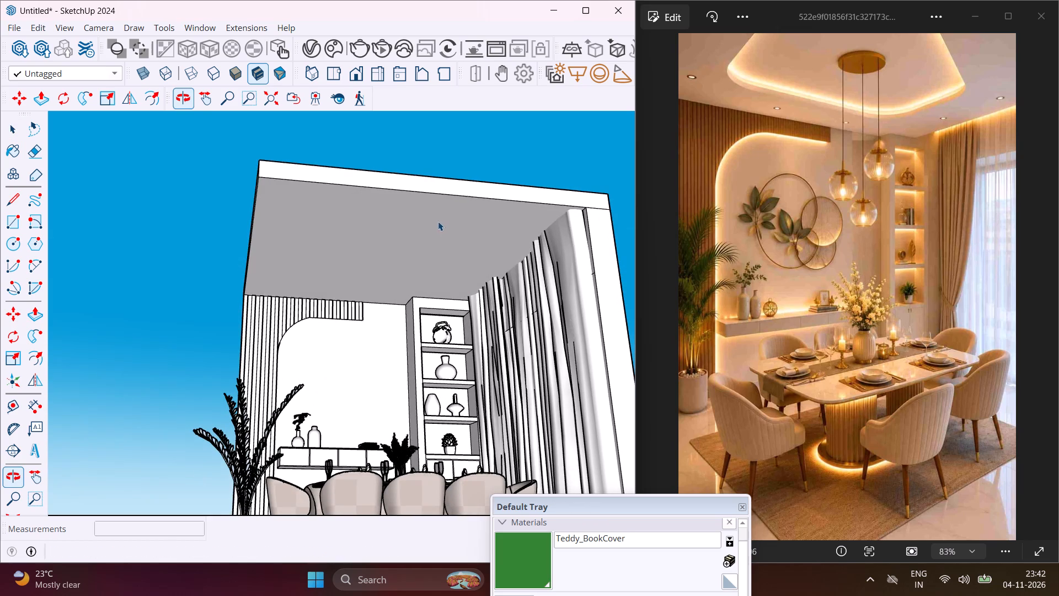
middle_drag(593, 207, 580, 223)
scroll(580, 223, up, 3)
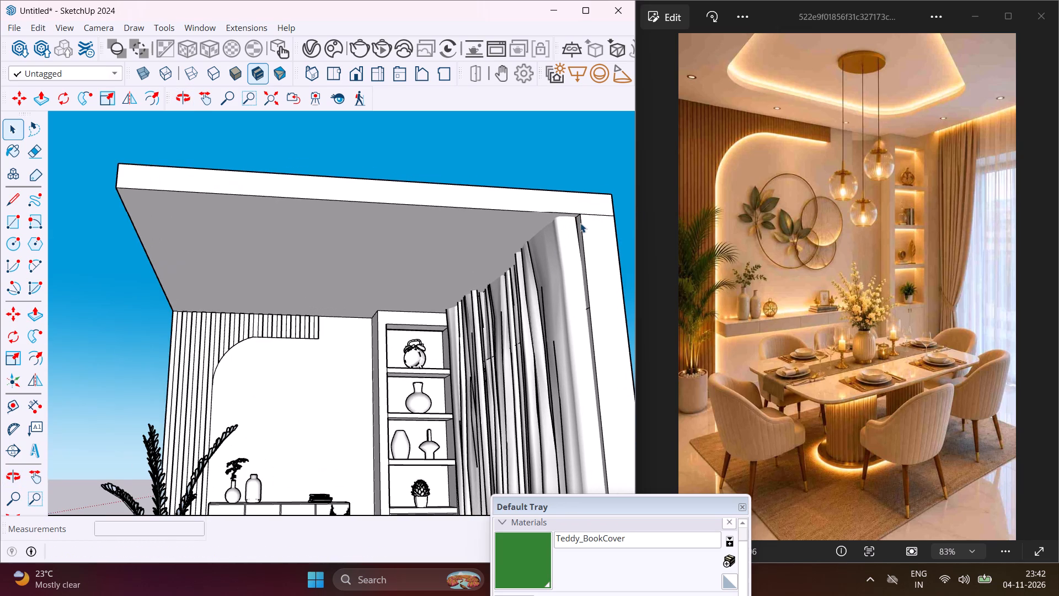
click(576, 216)
scroll(577, 216, up, 5)
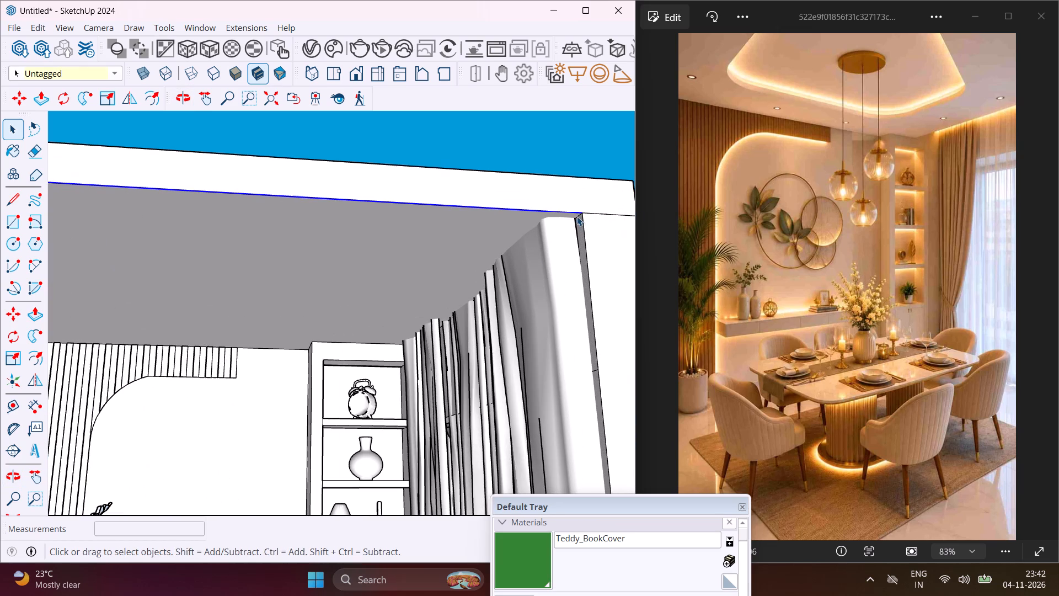
click(579, 217)
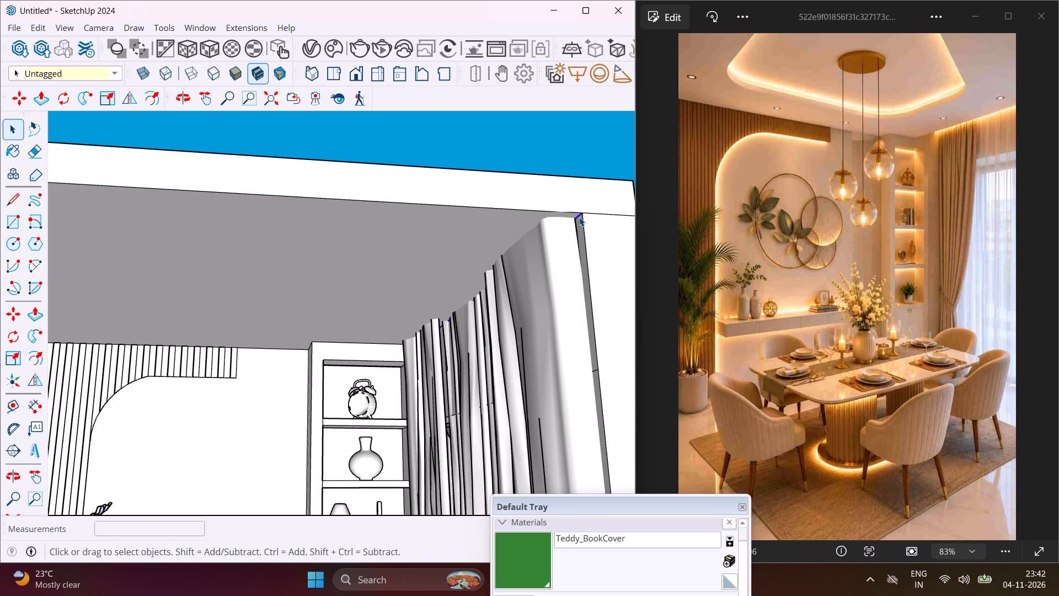
key(m)
scroll(581, 212, up, 4)
click(581, 212)
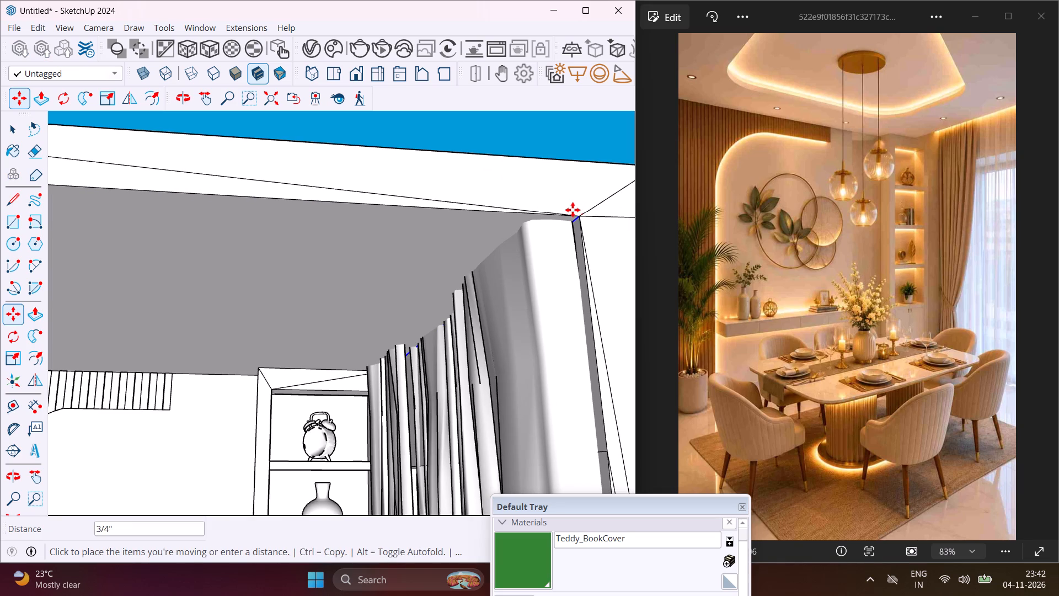
click(520, 204)
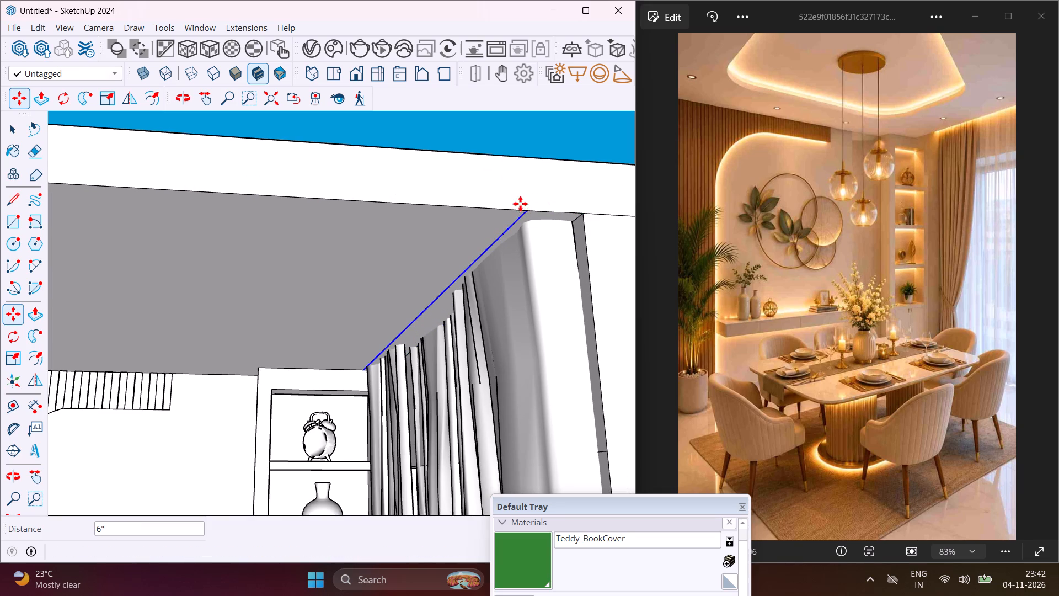
key(Escape)
key(space)
Push the narrow ceiling strip above the curtain 1 1/2" up into the slab as a curtain recess.
scroll(490, 256, up, 4)
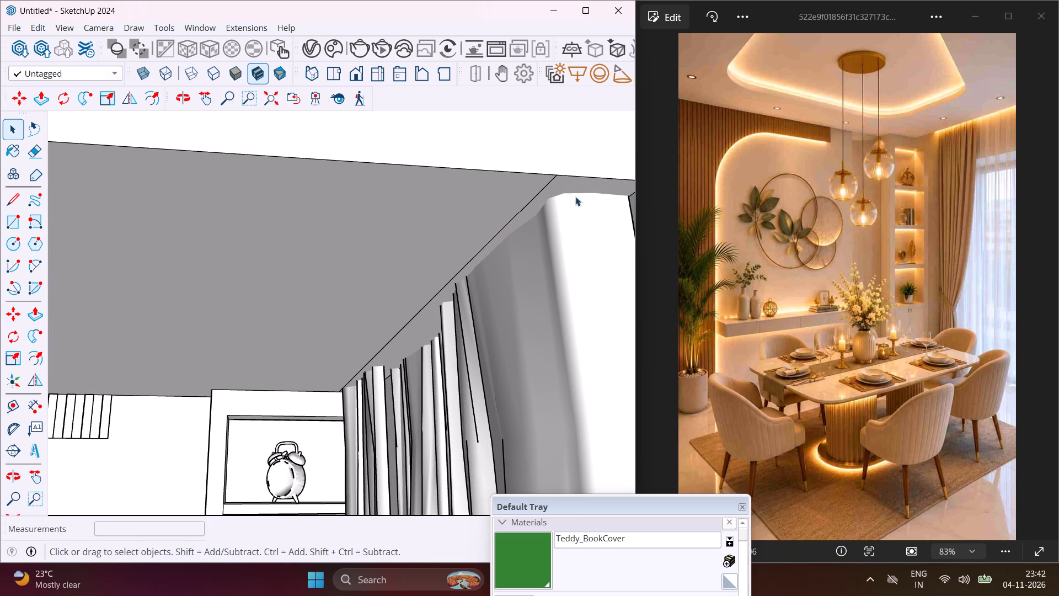
click(579, 190)
key(p)
click(577, 188)
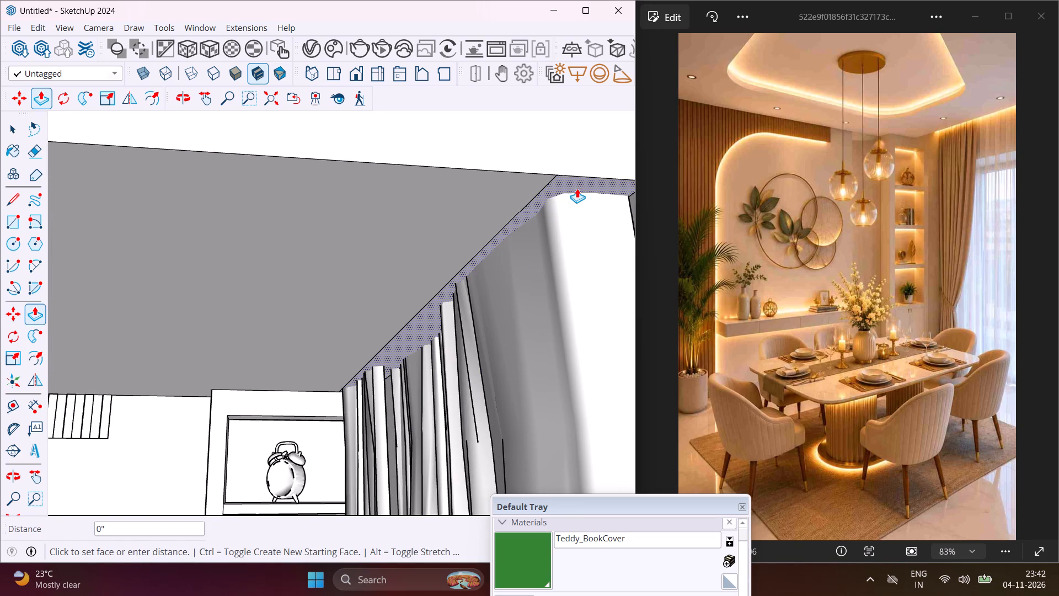
click(581, 166)
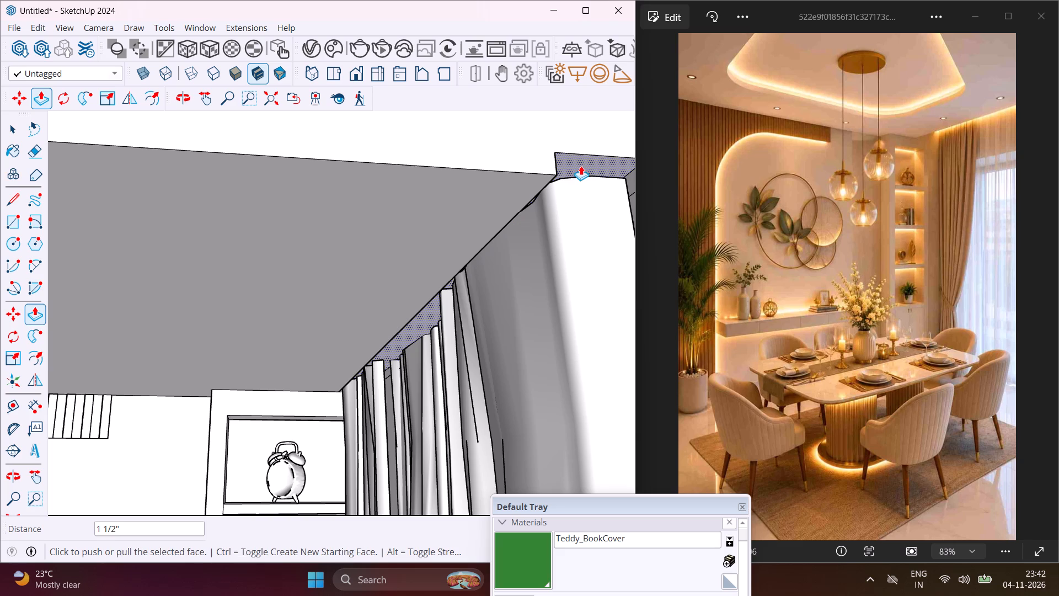
scroll(499, 183, down, 6)
key(Escape)
key(space)
middle_drag(482, 178, 527, 217)
scroll(520, 203, down, 11)
scroll(399, 249, down, 4)
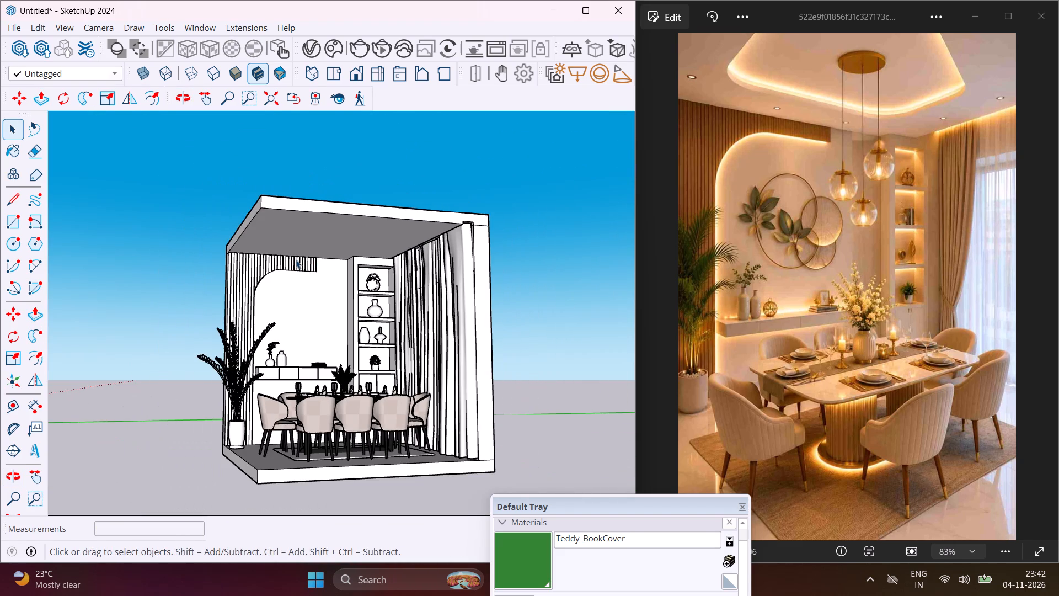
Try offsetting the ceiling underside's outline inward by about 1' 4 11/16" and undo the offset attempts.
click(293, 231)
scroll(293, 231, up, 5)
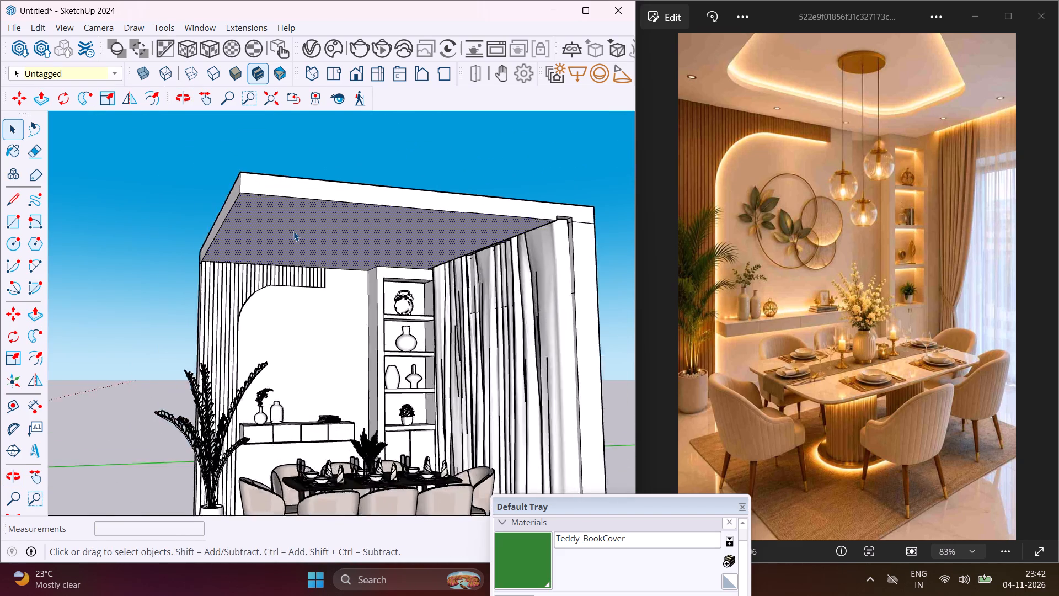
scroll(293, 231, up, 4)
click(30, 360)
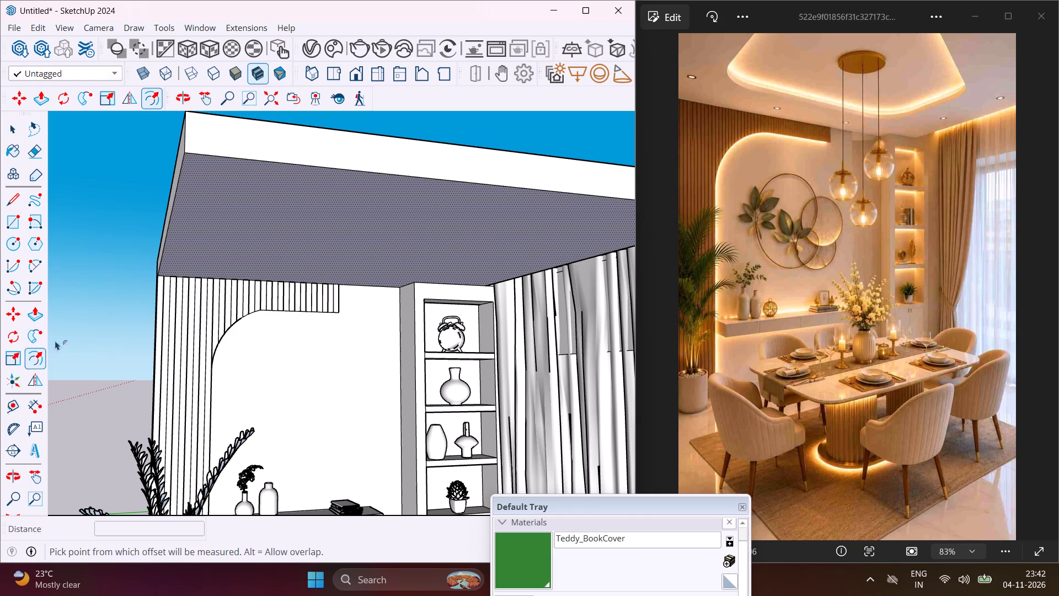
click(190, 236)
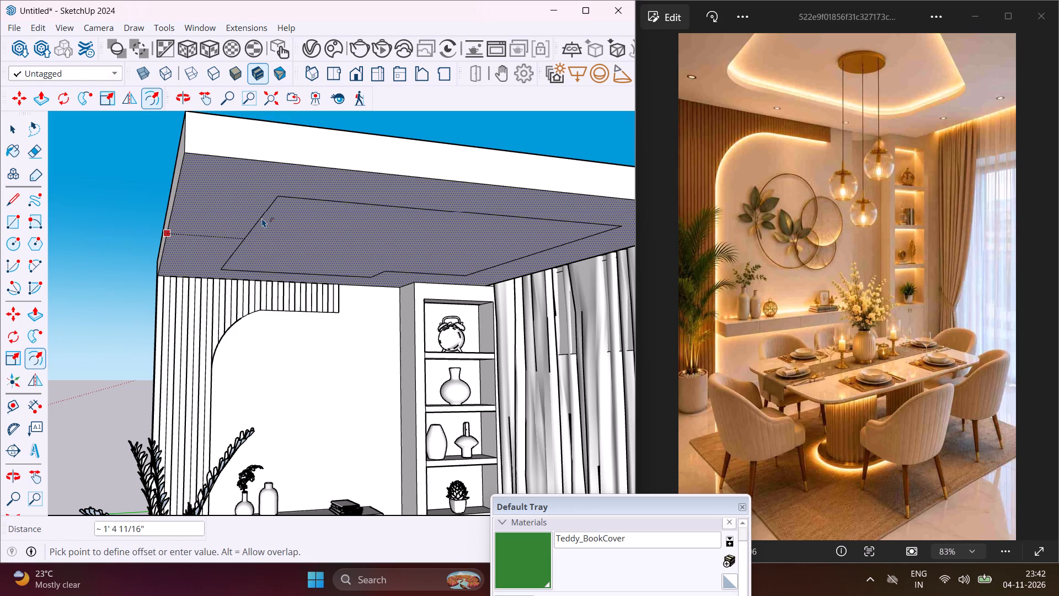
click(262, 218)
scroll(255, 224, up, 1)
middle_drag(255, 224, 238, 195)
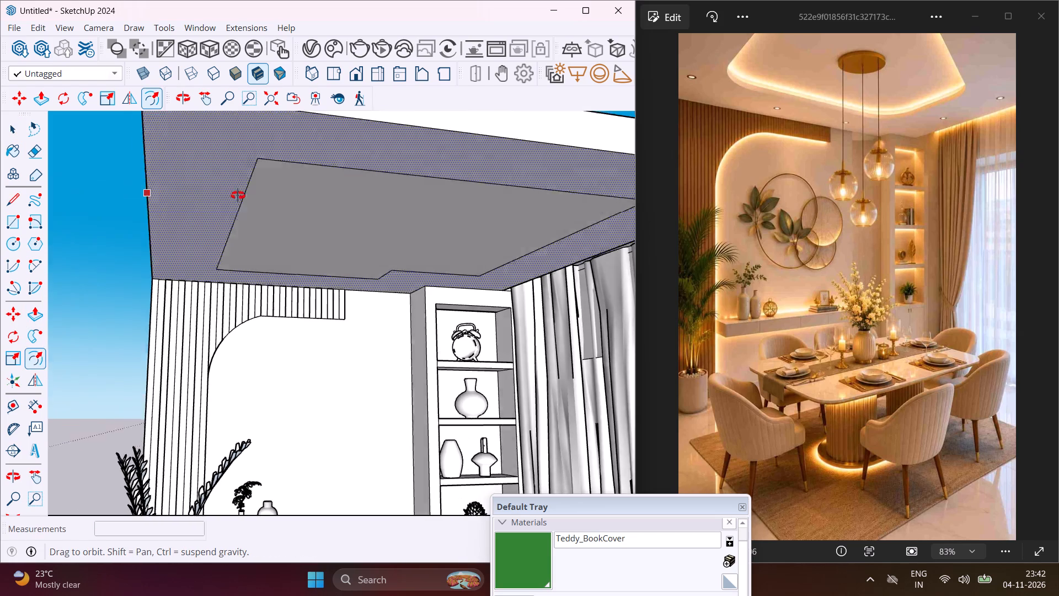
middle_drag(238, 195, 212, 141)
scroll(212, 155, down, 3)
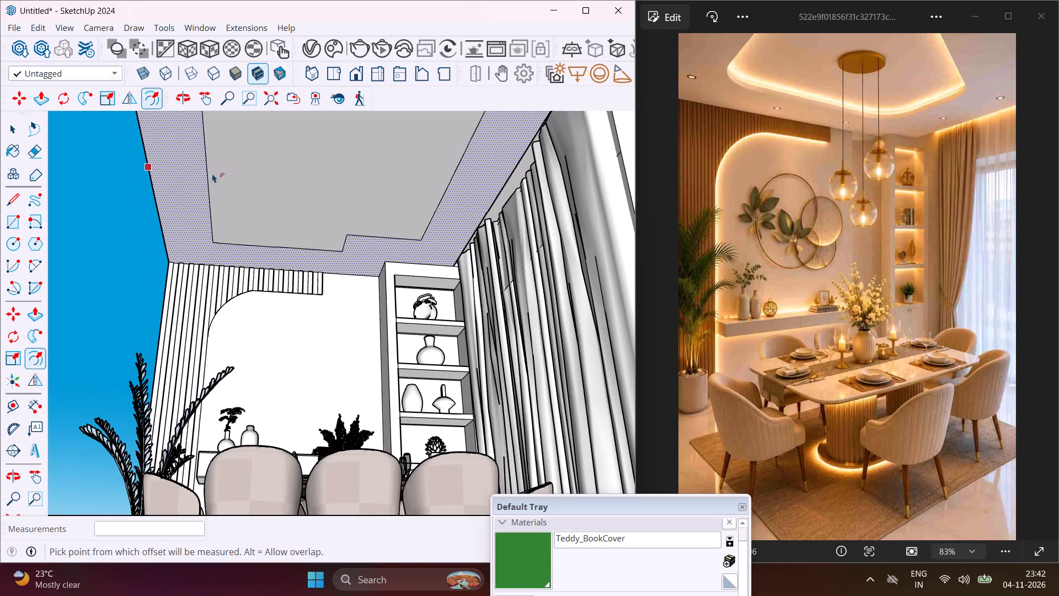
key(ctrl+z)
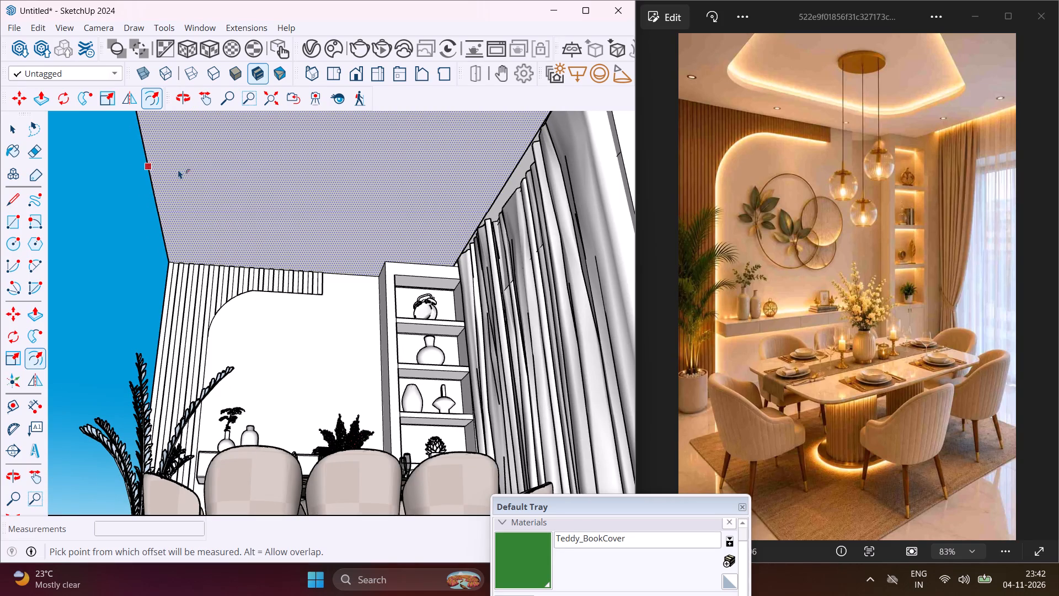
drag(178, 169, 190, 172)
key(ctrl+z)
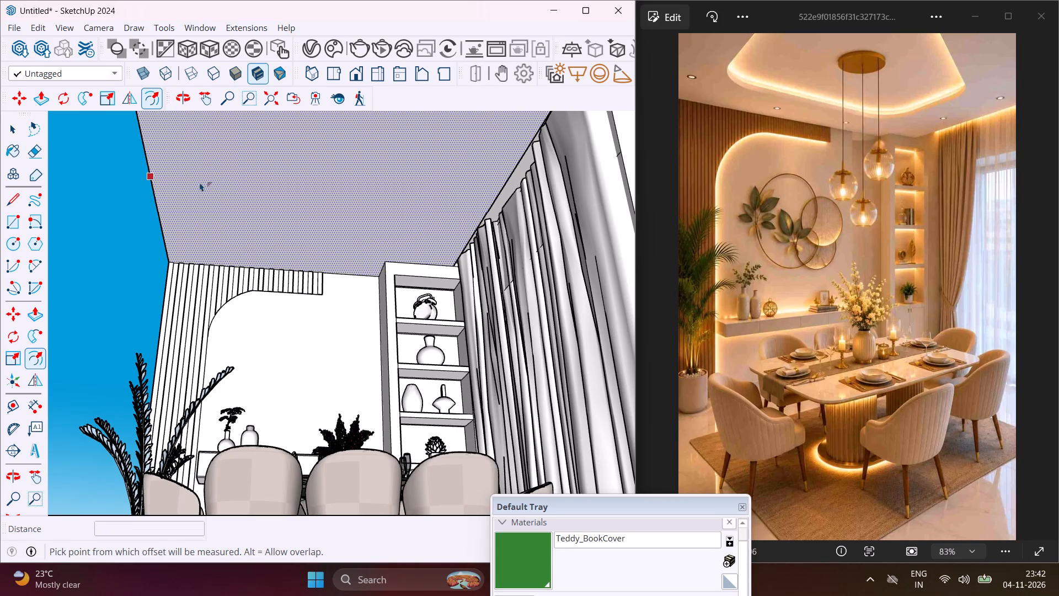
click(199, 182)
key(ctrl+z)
Offset the ceiling underside's outline inward by about 1' 5 3/4".
click(189, 186)
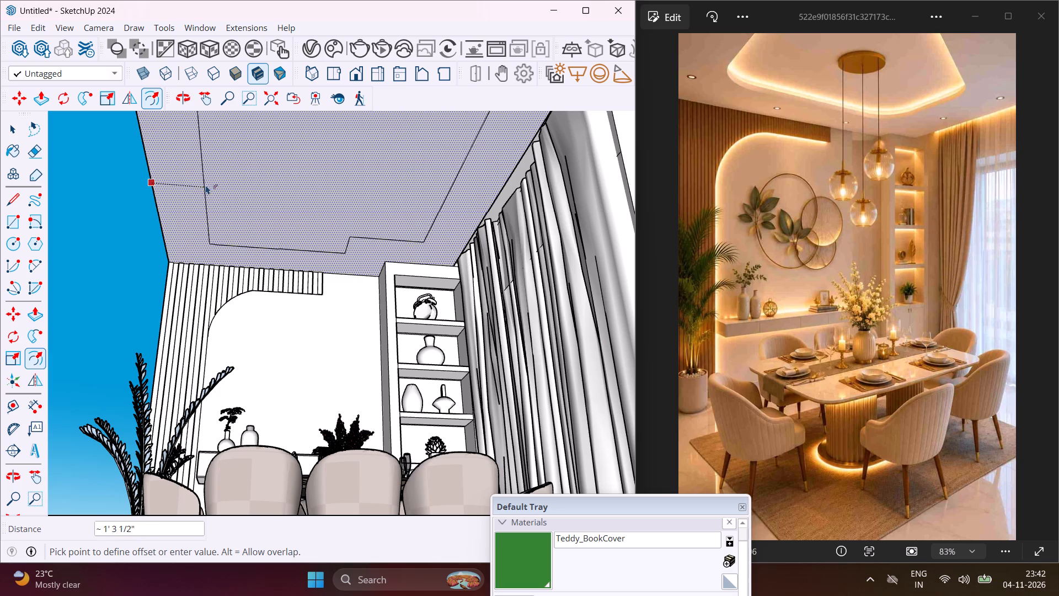
click(212, 187)
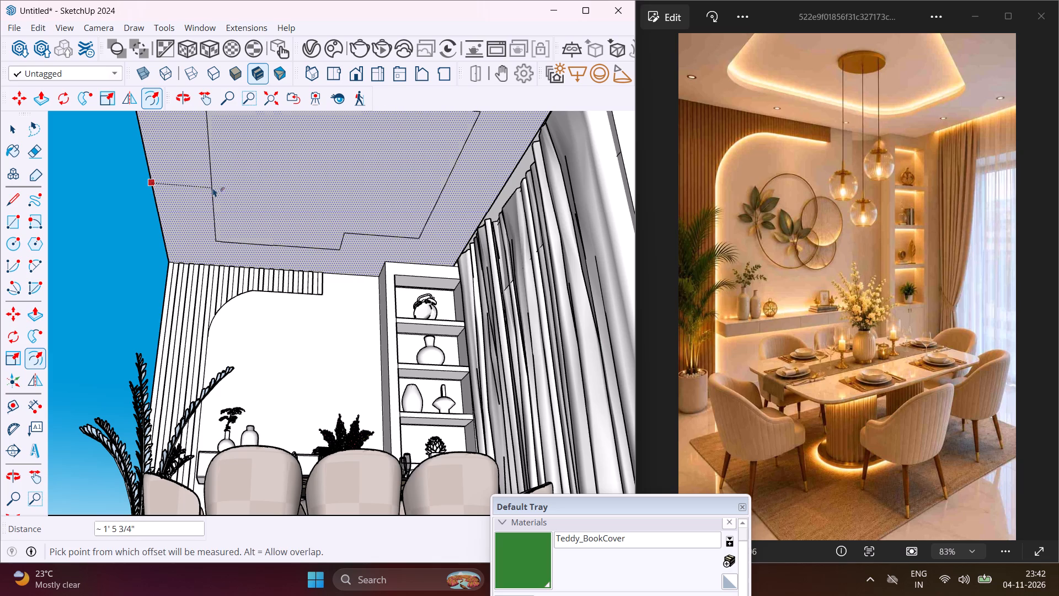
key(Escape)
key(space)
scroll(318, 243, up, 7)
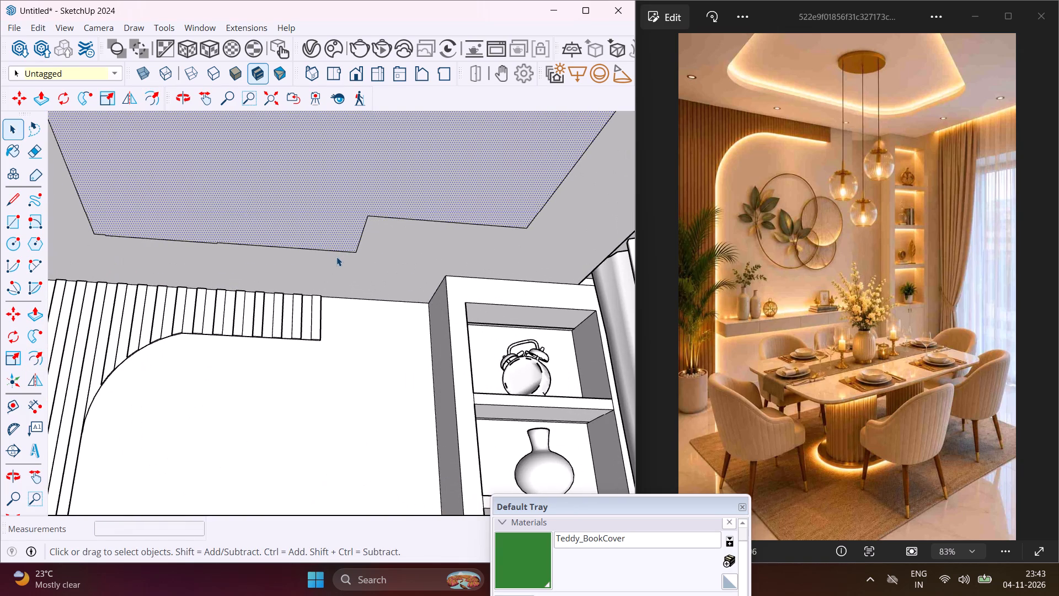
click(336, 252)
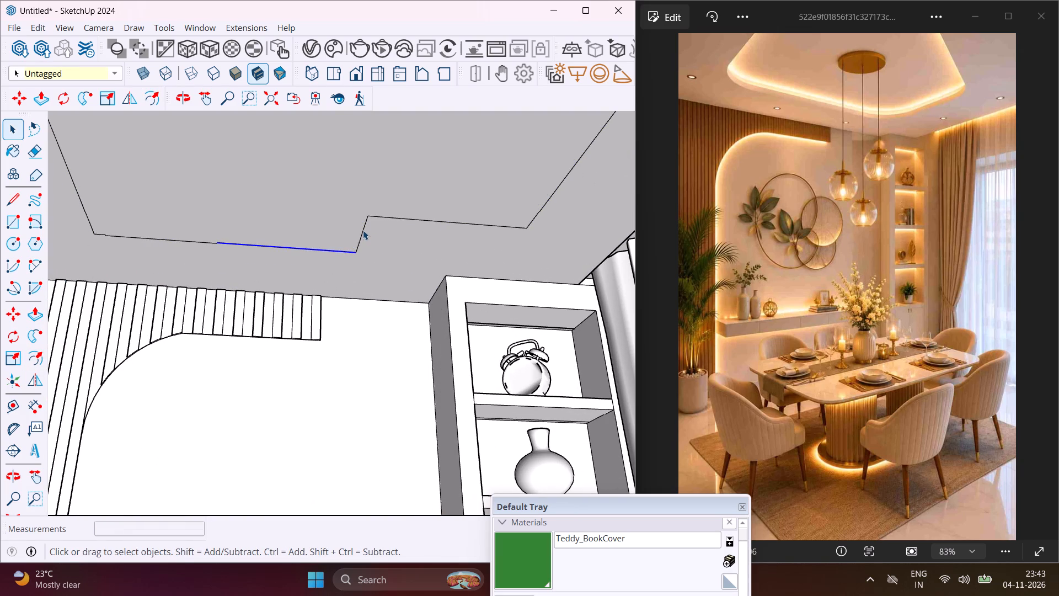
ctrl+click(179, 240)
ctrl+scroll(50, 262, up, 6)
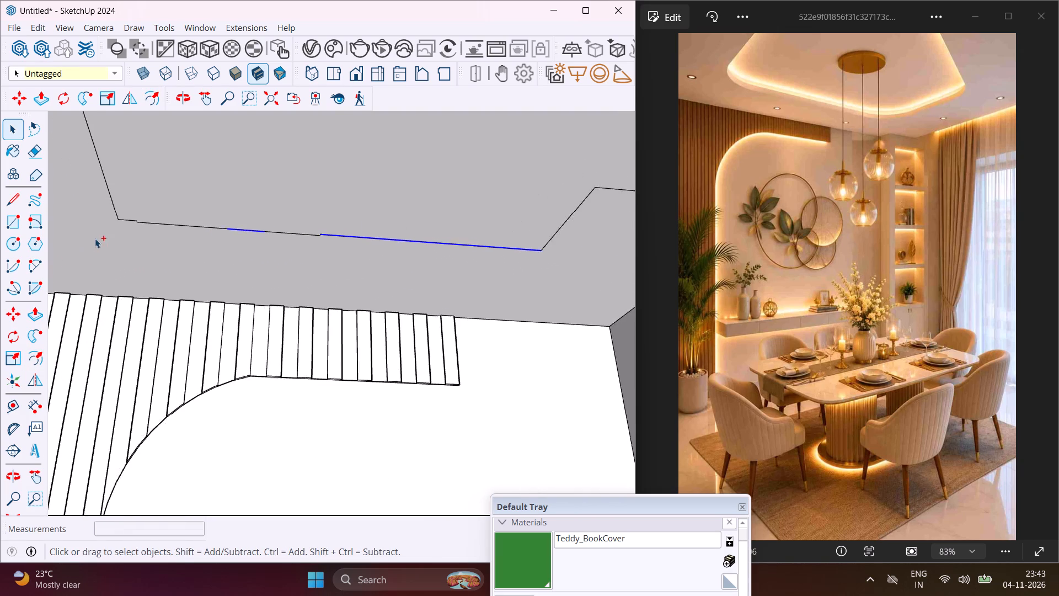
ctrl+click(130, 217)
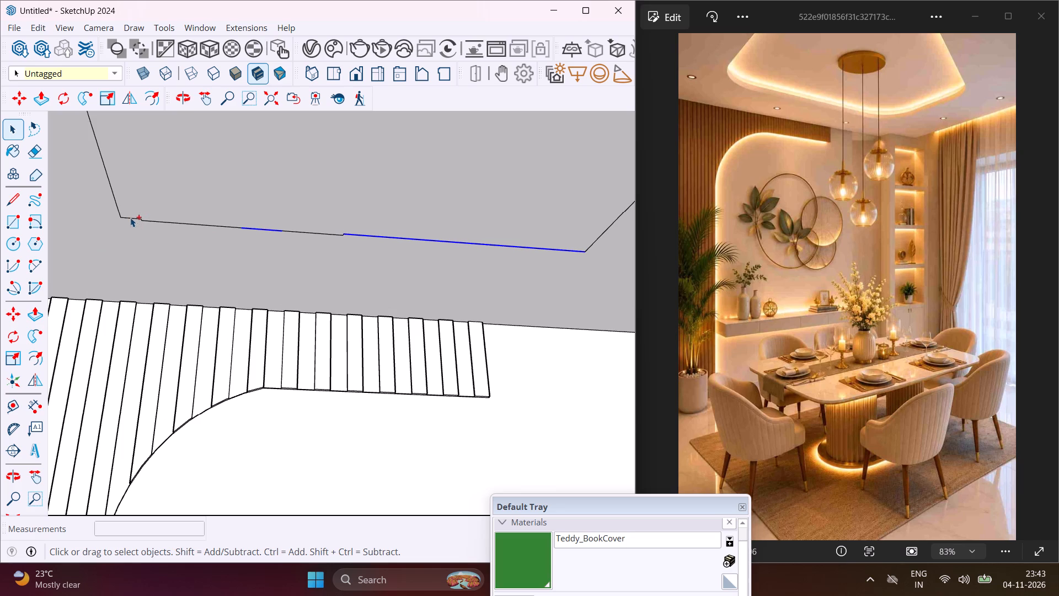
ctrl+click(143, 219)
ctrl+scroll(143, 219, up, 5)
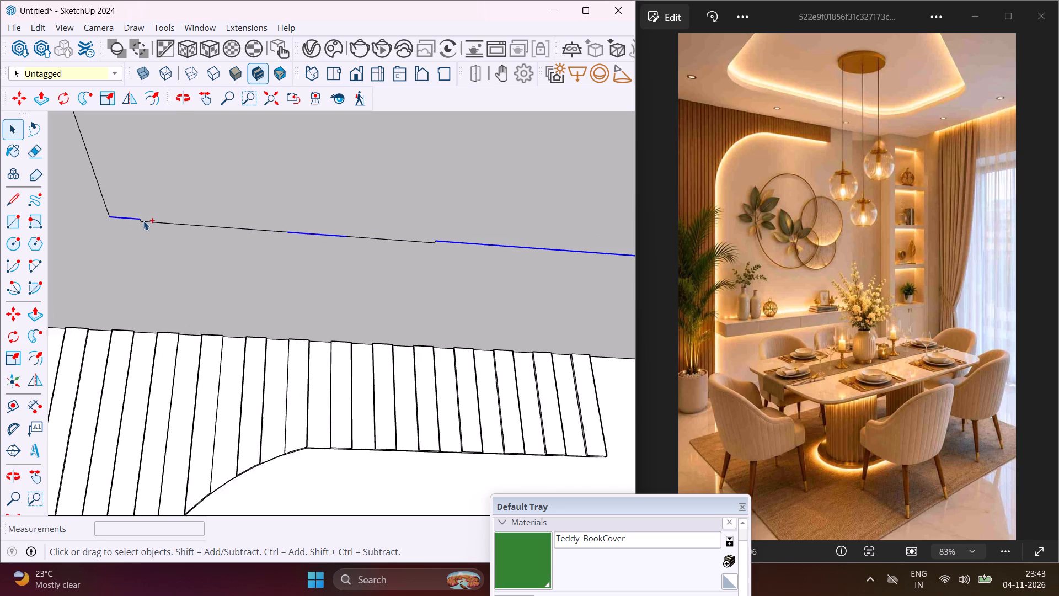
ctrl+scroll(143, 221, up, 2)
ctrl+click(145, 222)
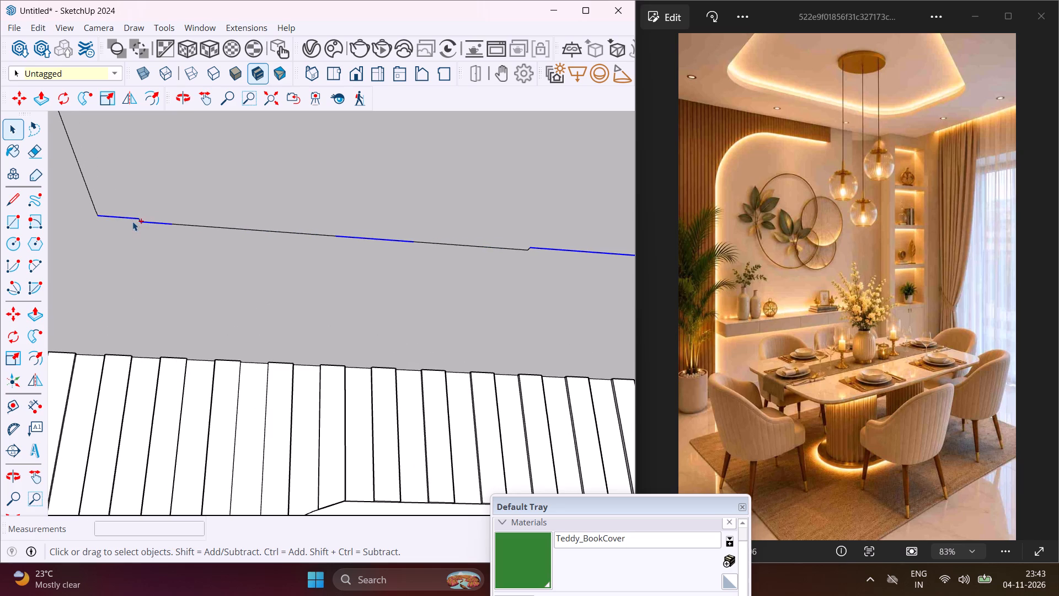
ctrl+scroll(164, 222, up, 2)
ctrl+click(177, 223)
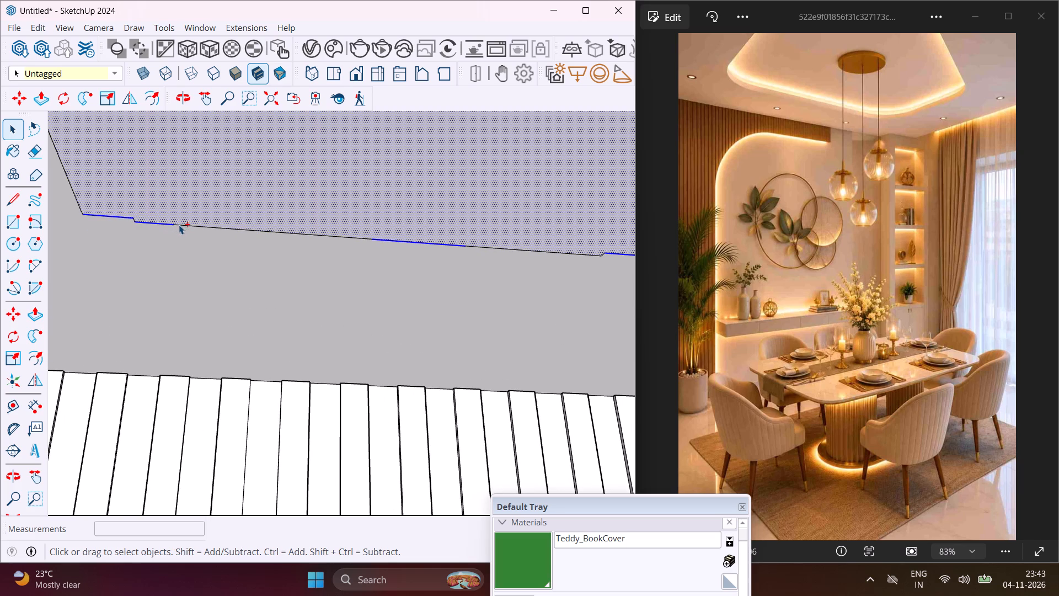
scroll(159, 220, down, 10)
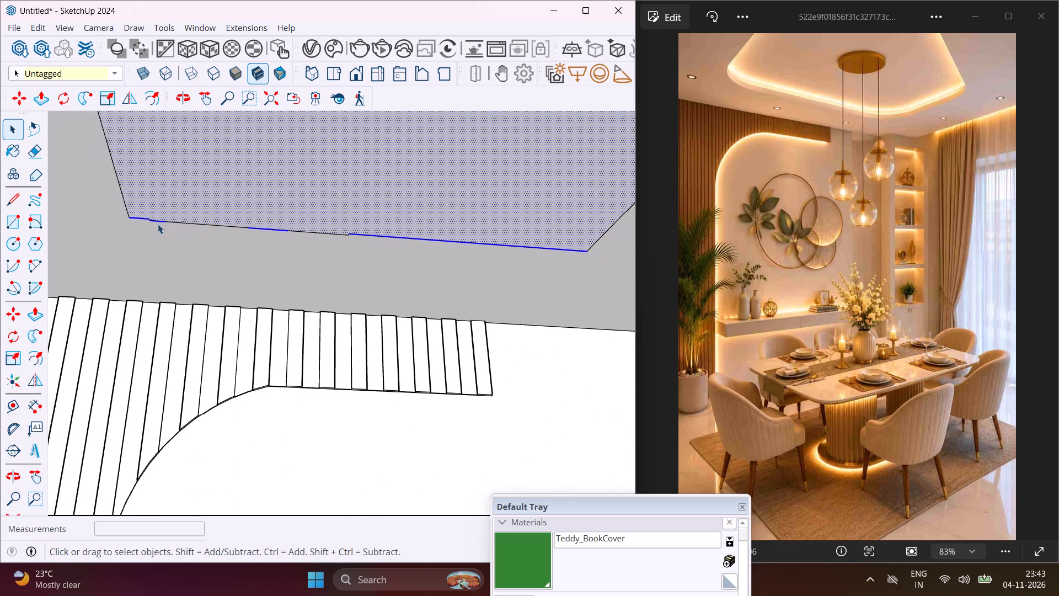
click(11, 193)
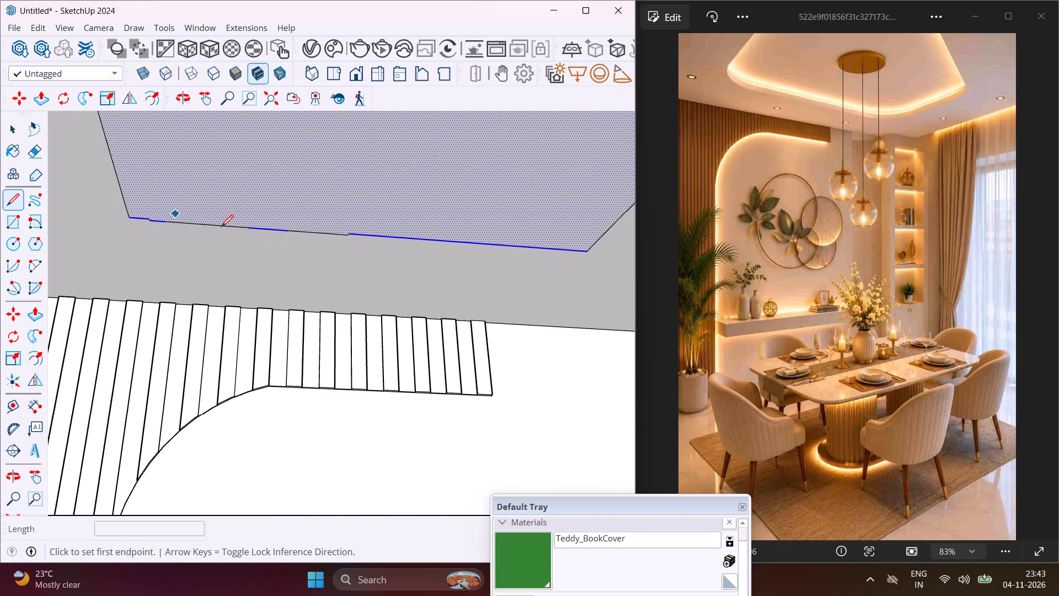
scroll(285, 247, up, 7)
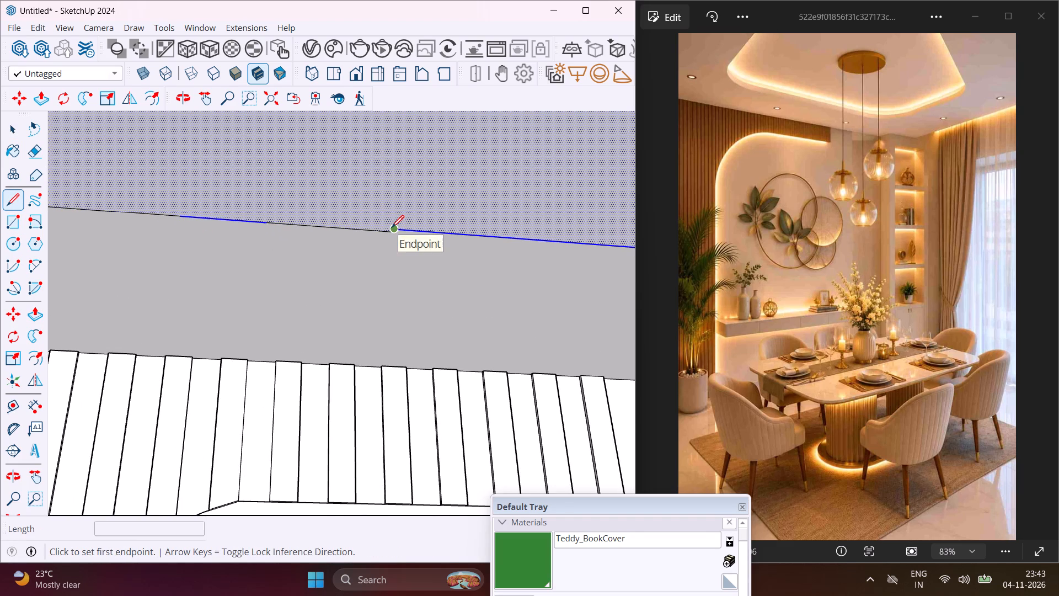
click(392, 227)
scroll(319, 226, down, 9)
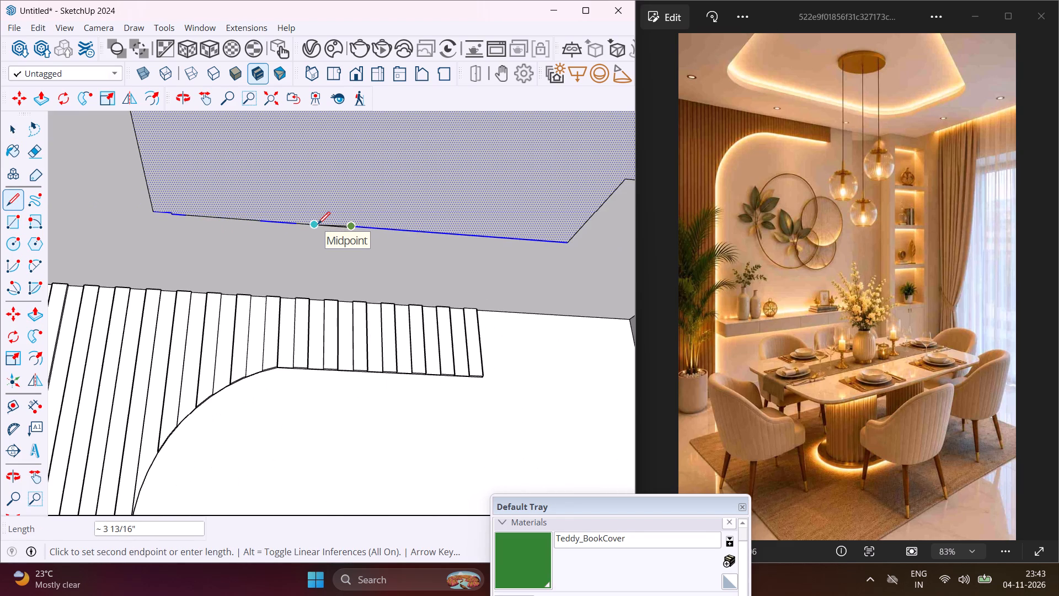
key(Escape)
Draw a straight 3' 7" edge from the inner corner of the ceiling outline's notch across to the opposite side edge.
scroll(213, 228, down, 3)
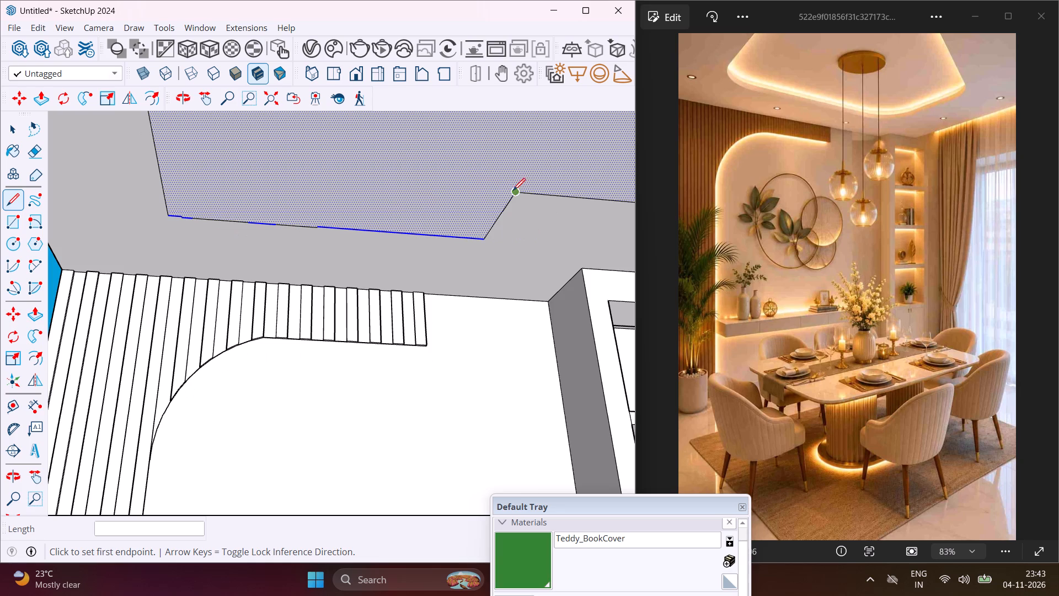
click(516, 191)
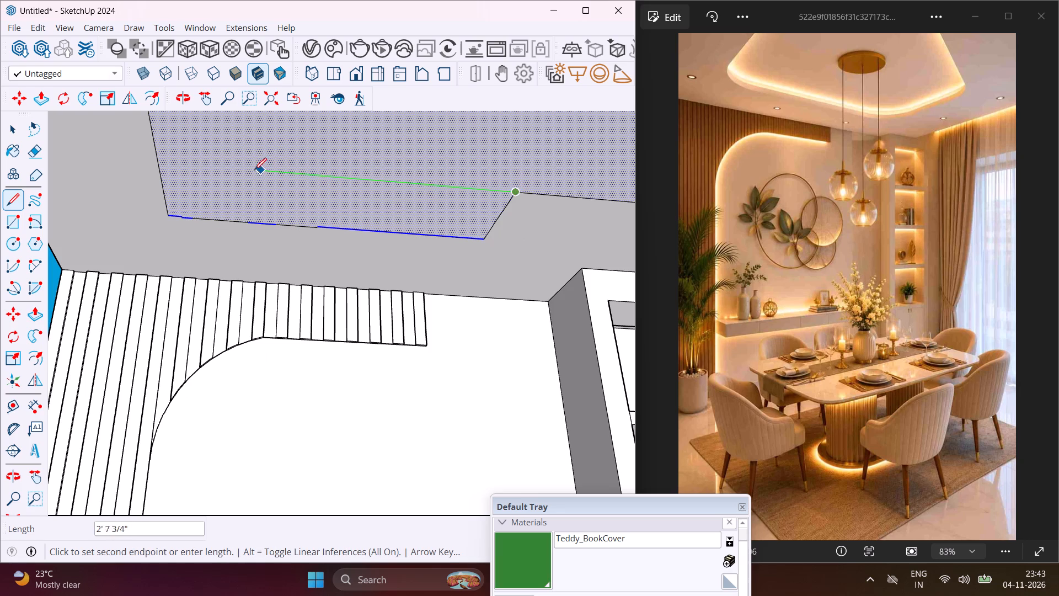
click(162, 159)
key(Escape)
key(space)
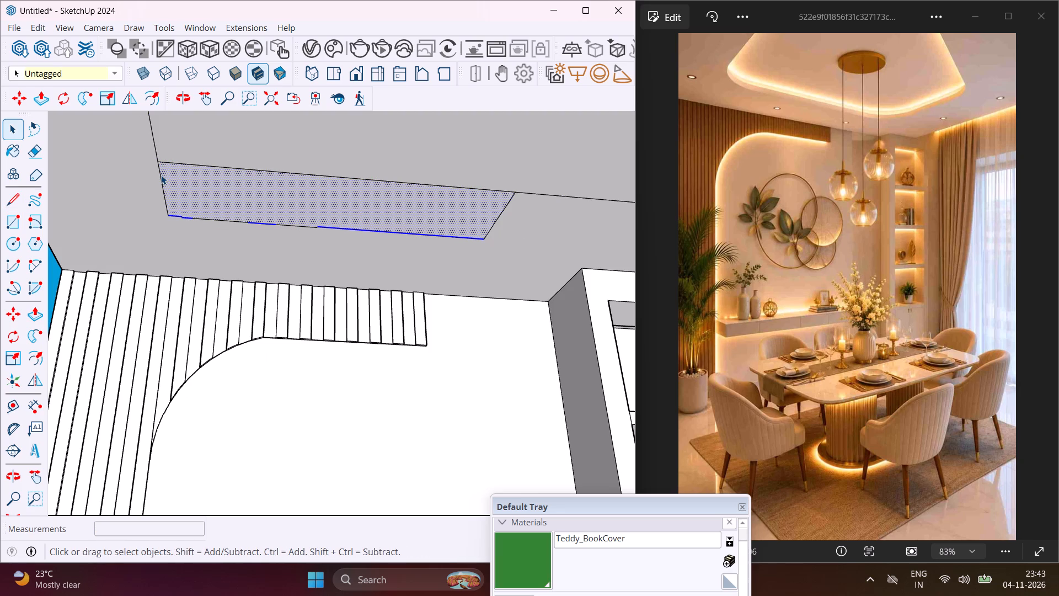
Erase the leftover side edges and jogged segments beyond the new line, leaving a clean four-sided inset outline.
key(e)
drag(143, 188, 304, 211)
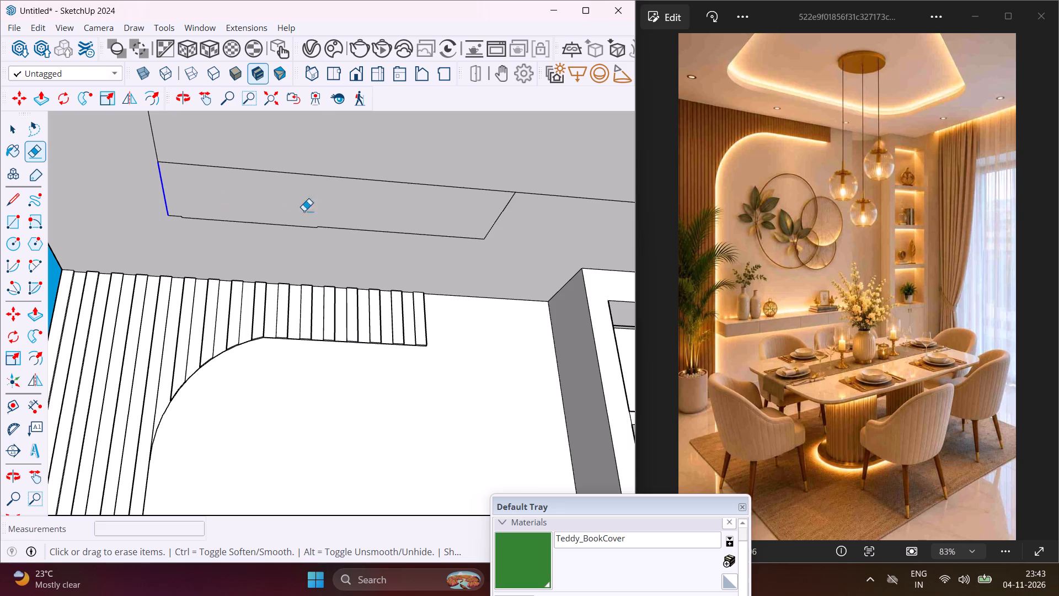
drag(304, 211, 502, 222)
drag(496, 230, 482, 234)
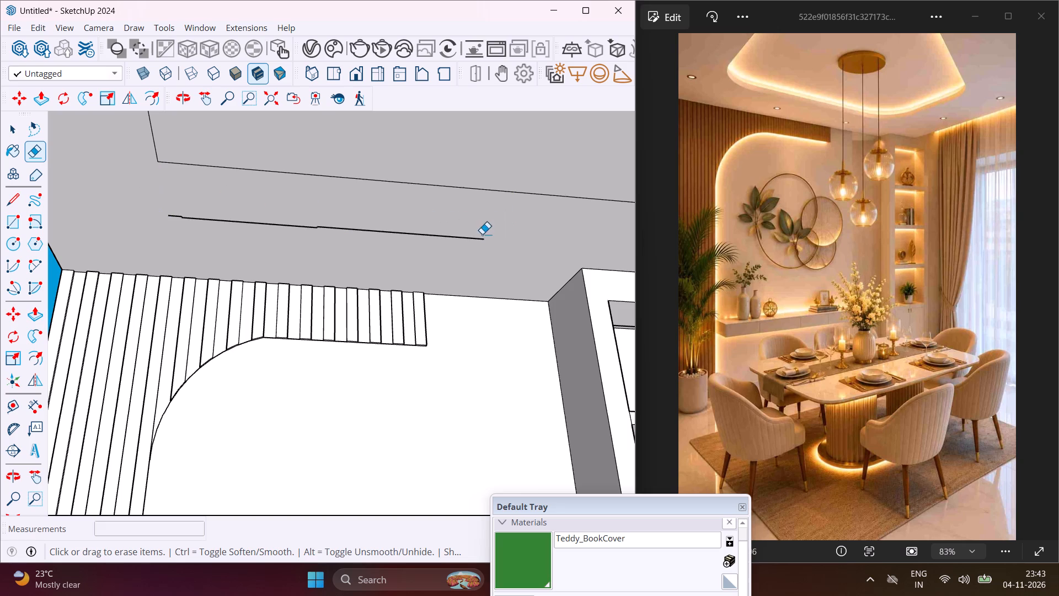
drag(482, 234, 292, 222)
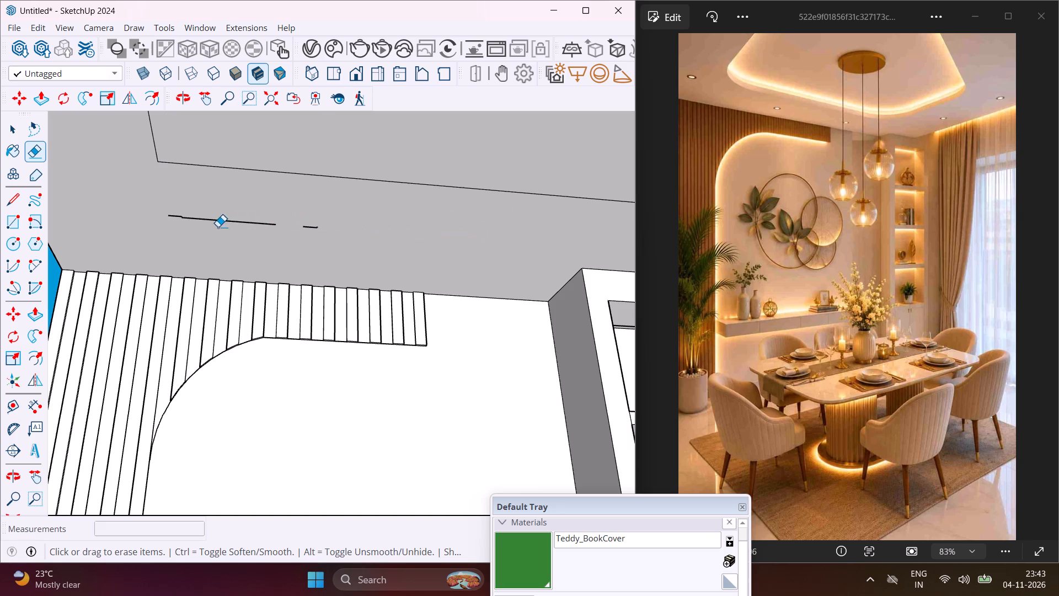
drag(145, 223, 196, 219)
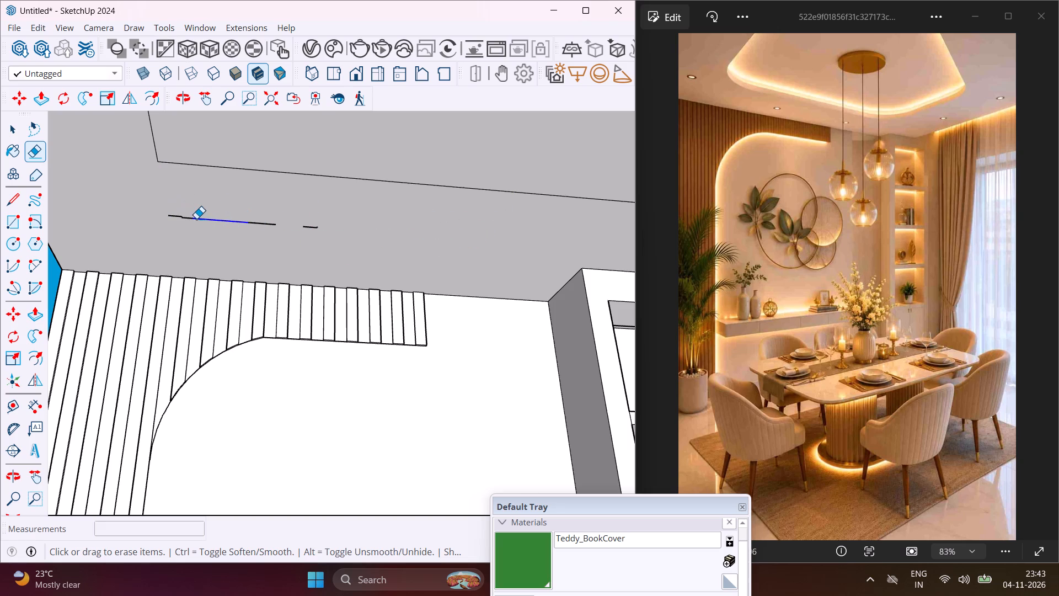
drag(196, 219, 188, 215)
drag(170, 221, 177, 204)
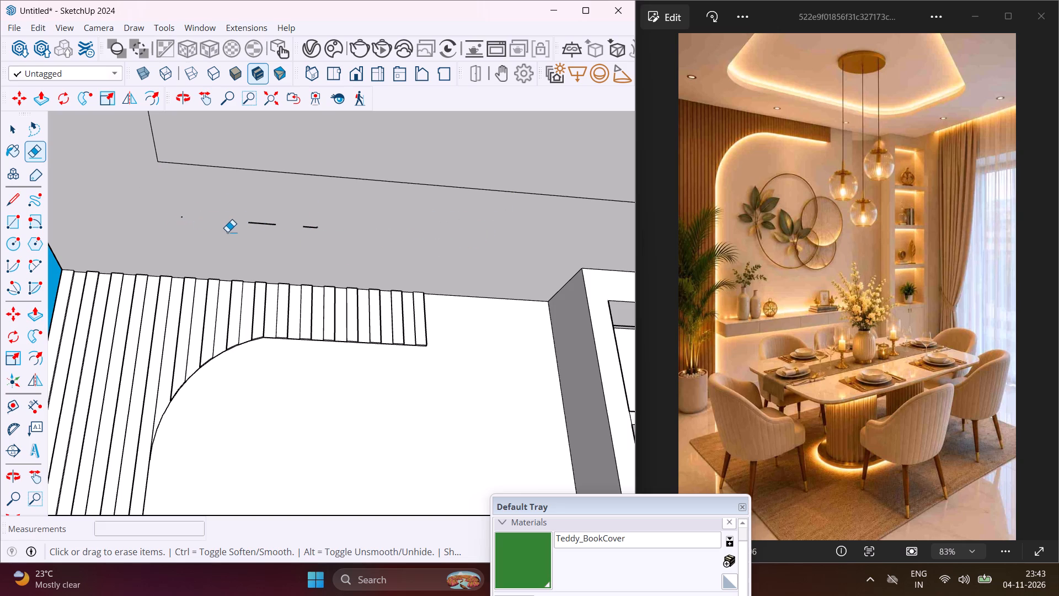
click(194, 208)
drag(189, 208, 178, 223)
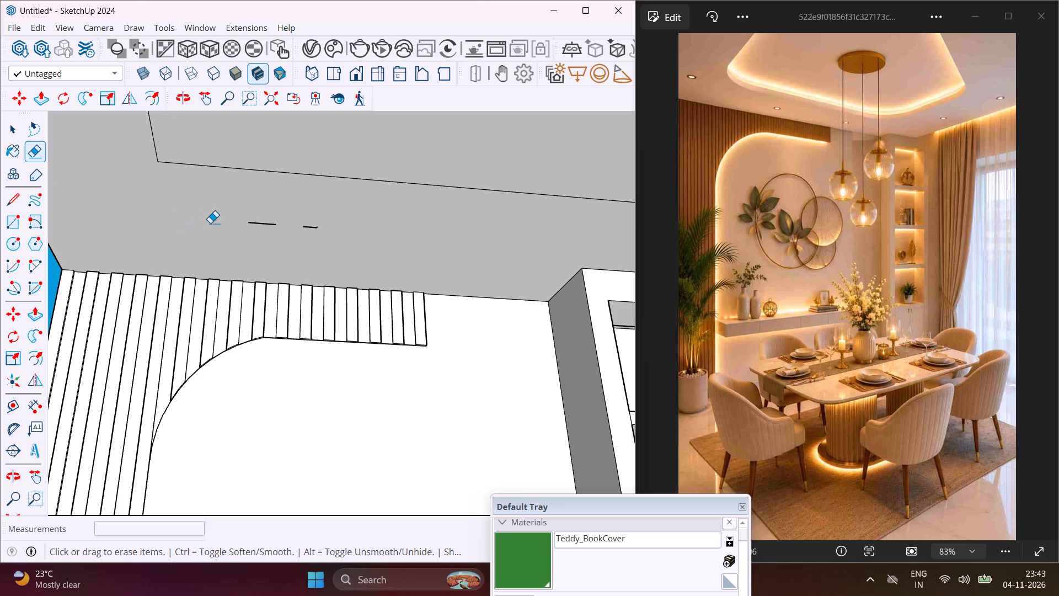
drag(212, 223, 266, 228)
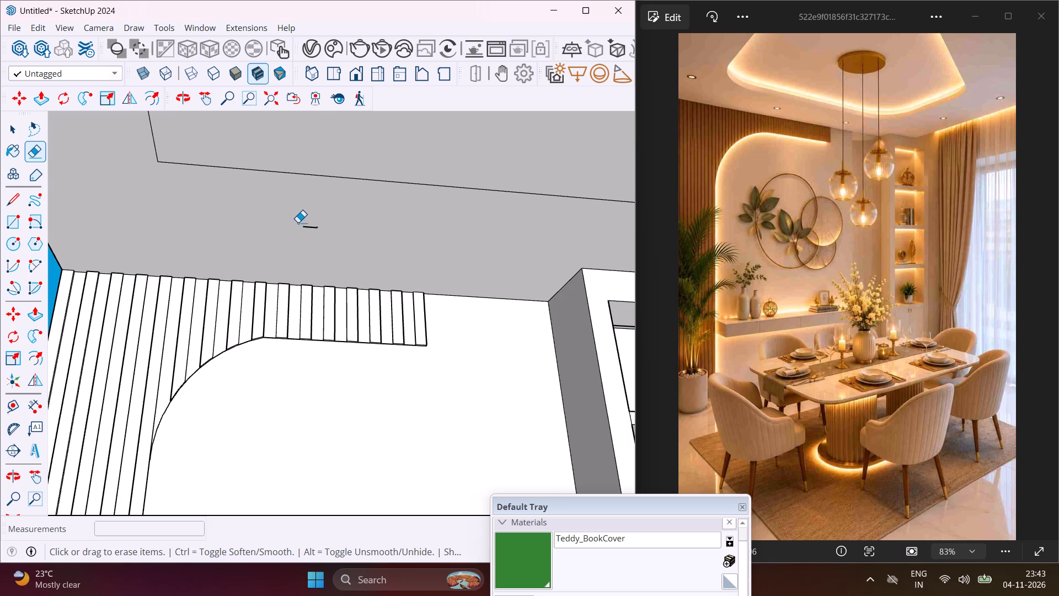
drag(303, 220, 313, 235)
scroll(284, 233, down, 4)
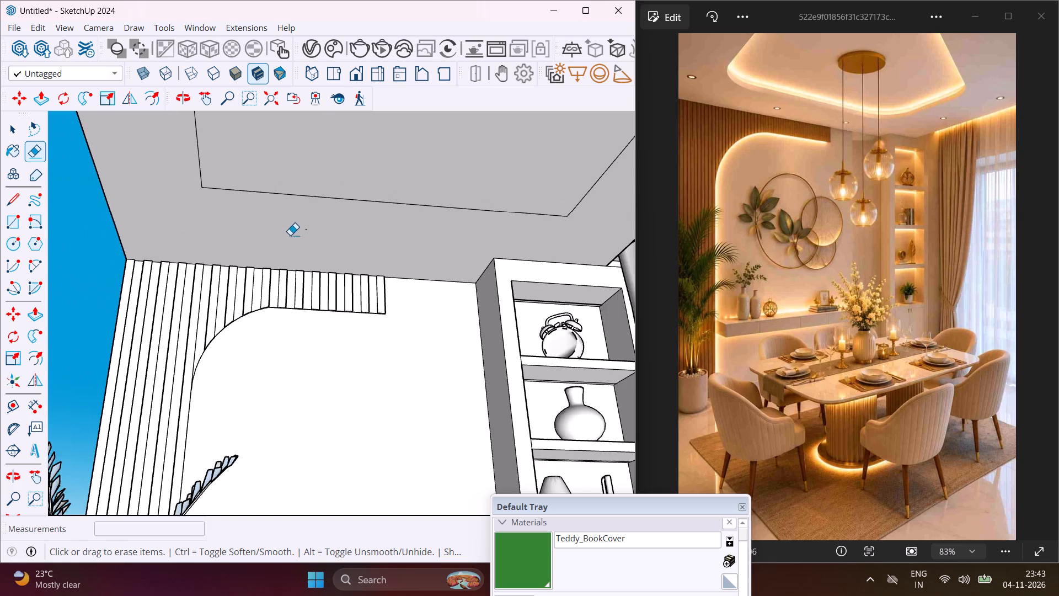
scroll(304, 232, up, 3)
click(306, 228)
key(Escape)
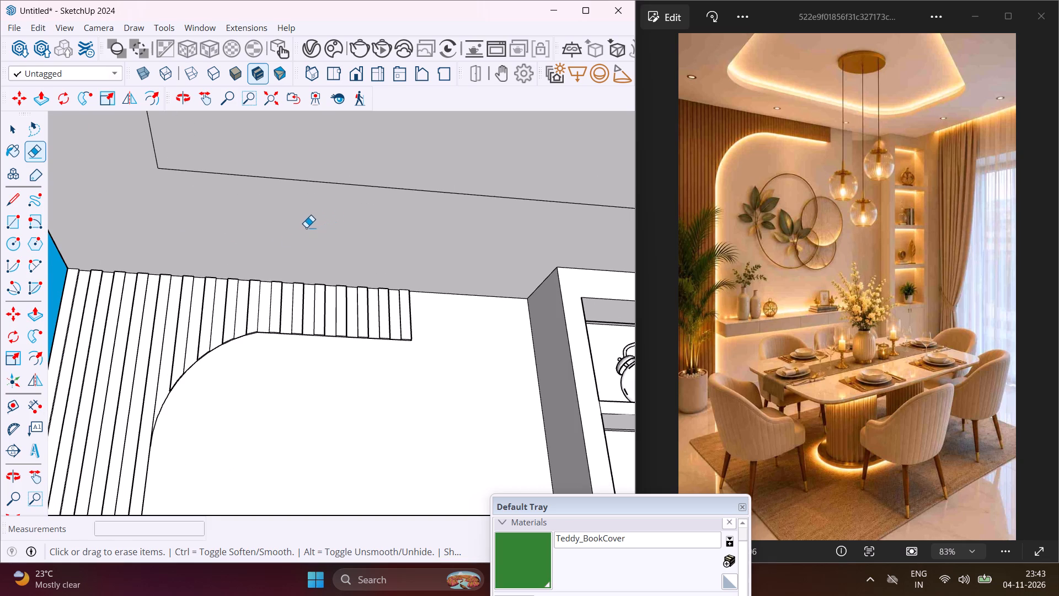
key(space)
Push the inset ceiling face up about 4 1/4" into the slab to form a central recess.
scroll(252, 231, down, 15)
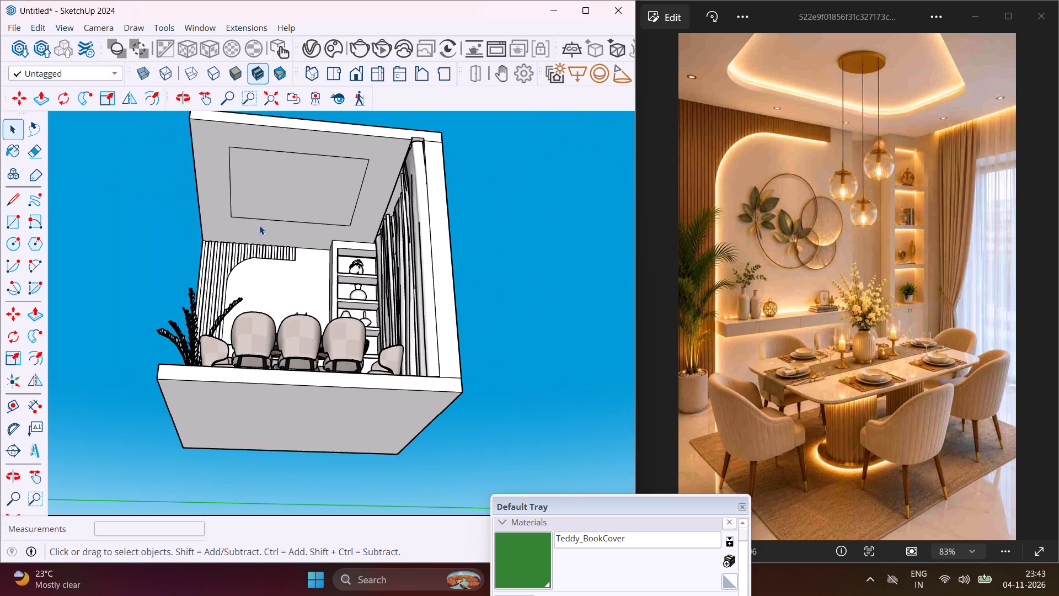
scroll(265, 184, up, 5)
click(265, 183)
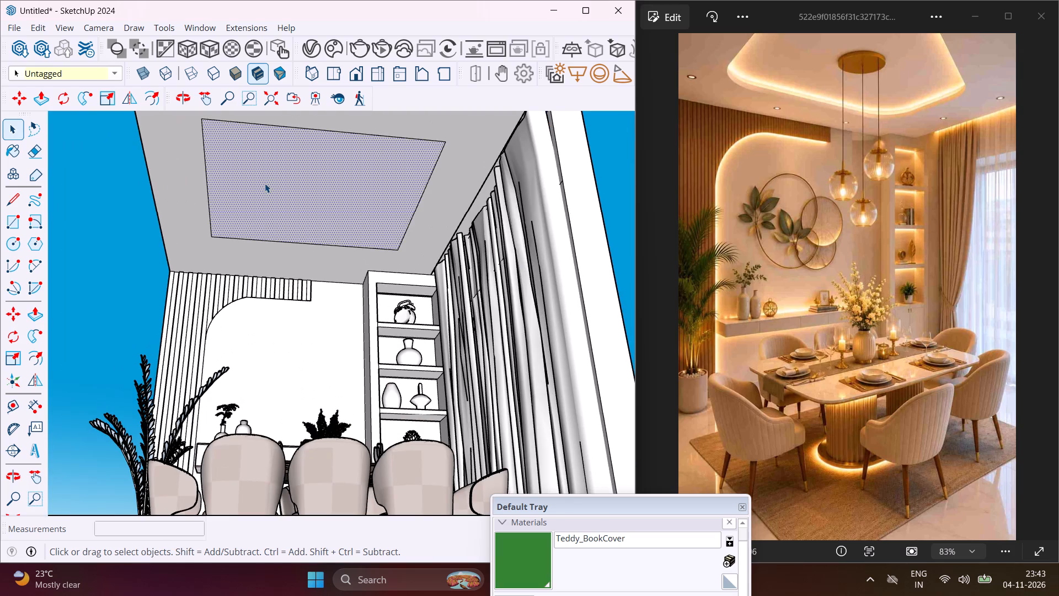
click(265, 183)
key(p)
click(265, 183)
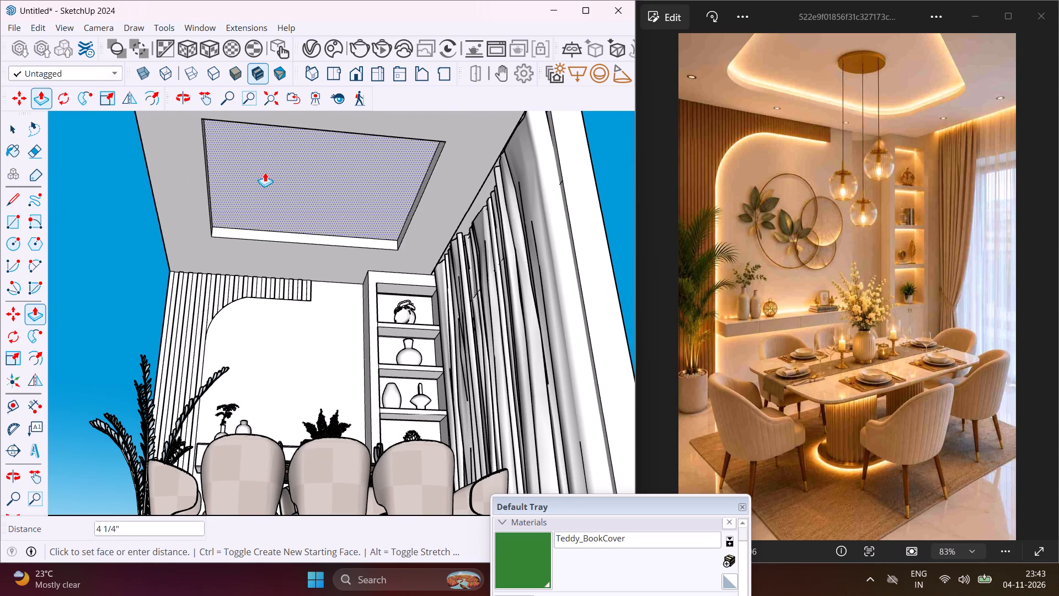
click(265, 172)
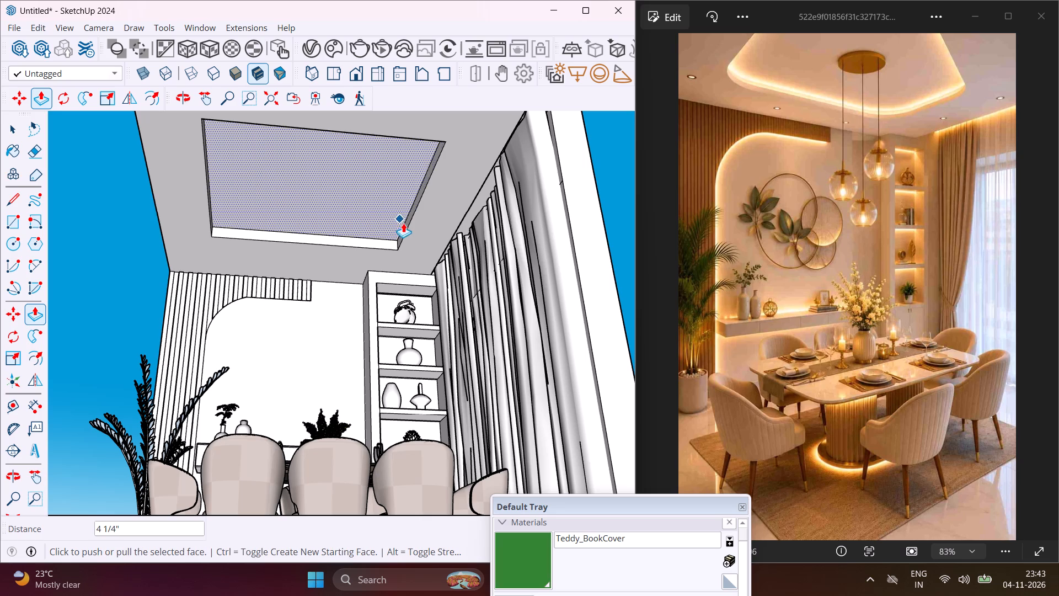
key(Escape)
Push/Pull a new face about 2 7/16" at the ceiling recess to form a second band around its rim.
scroll(415, 224, up, 2)
click(415, 223)
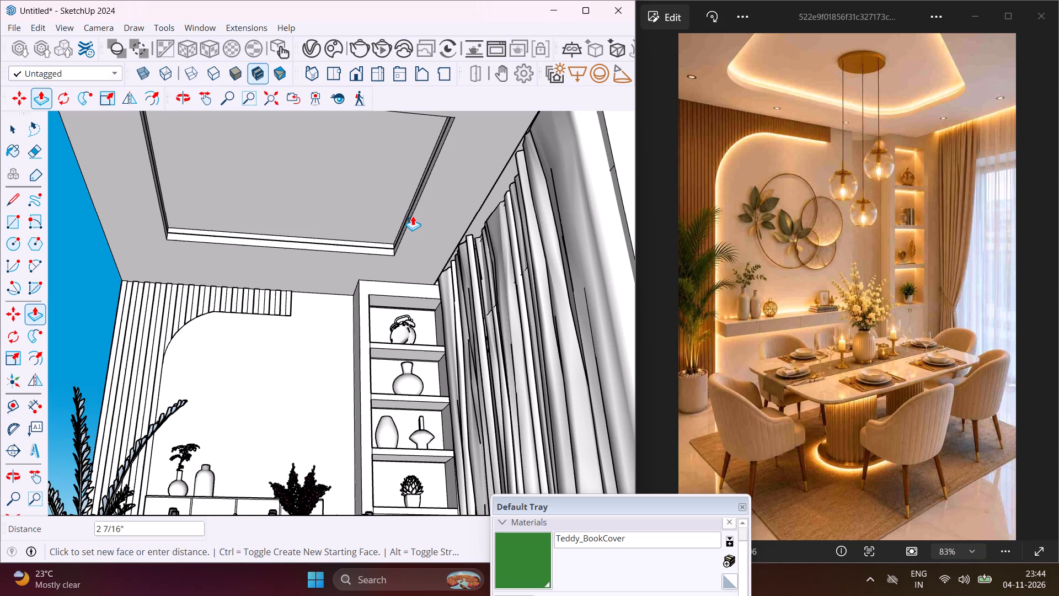
click(413, 216)
key(Escape)
key(space)
Create a new Emissive material in the V-Ray Asset Editor.
scroll(295, 250, down, 1)
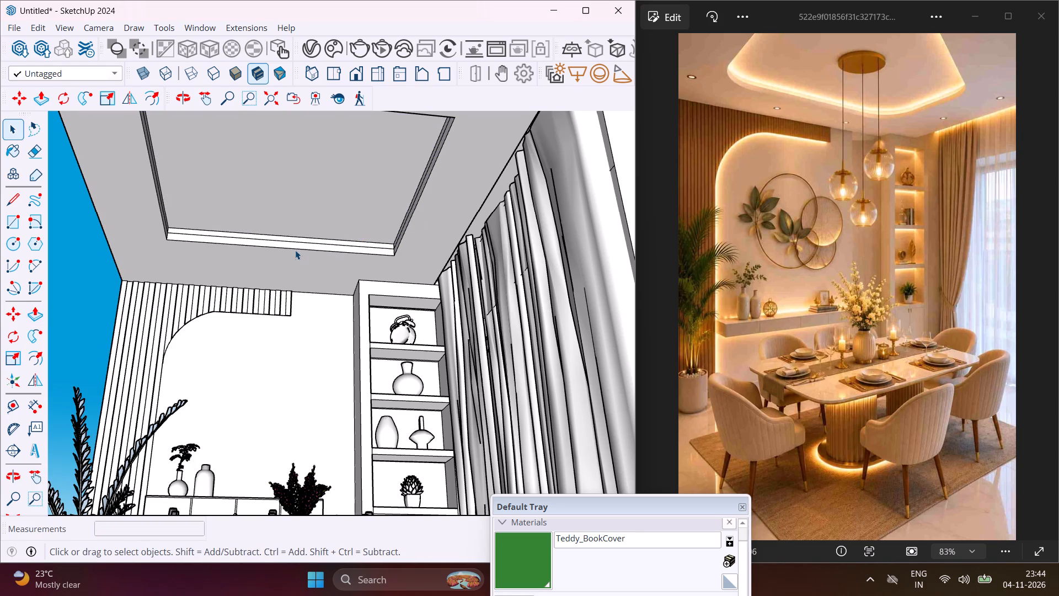
scroll(295, 250, down, 4)
middle_drag(303, 253, 294, 341)
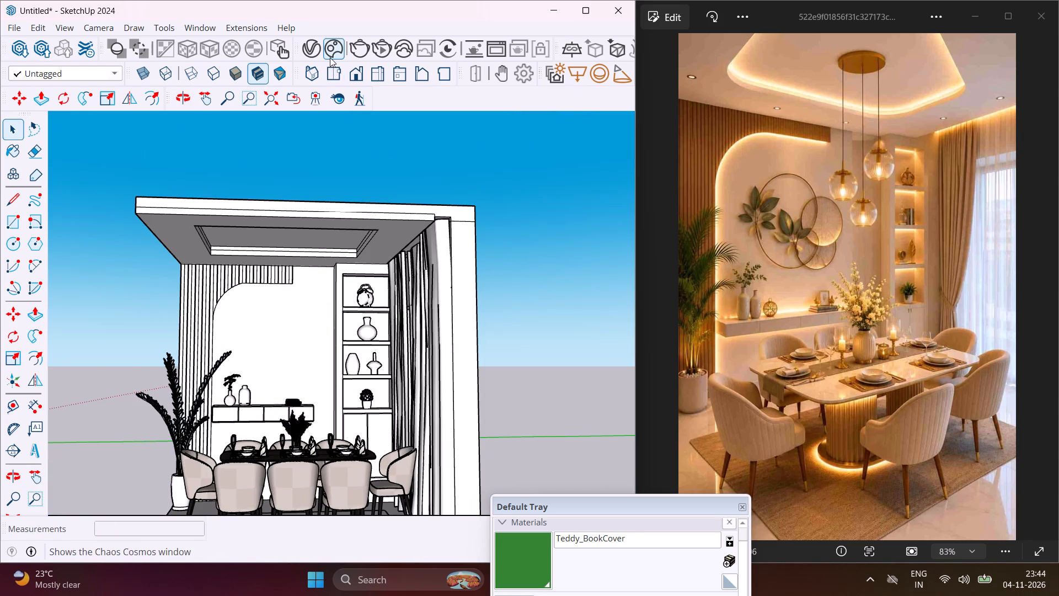
click(313, 49)
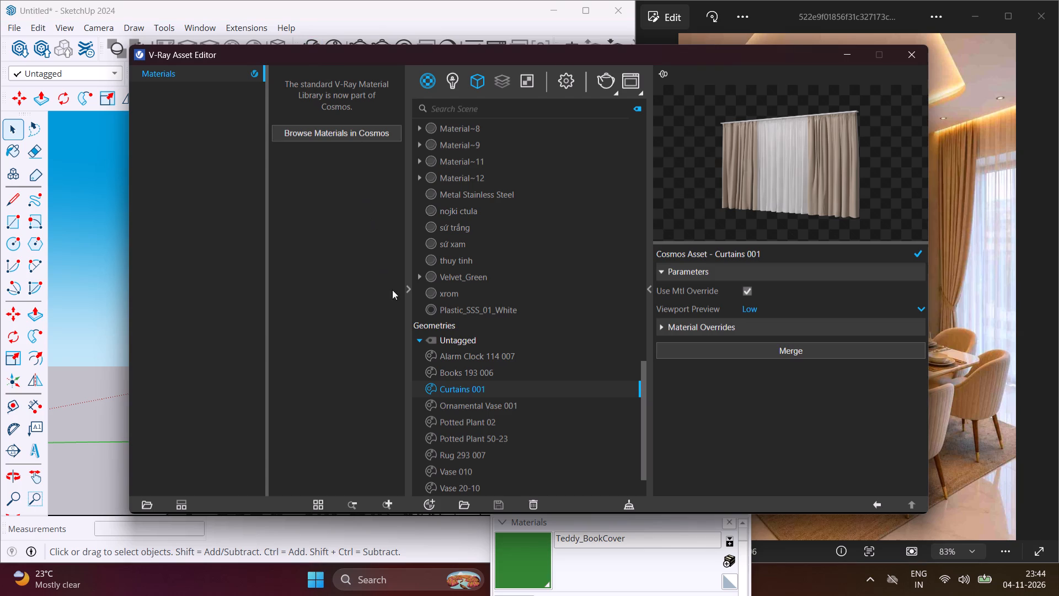
click(430, 503)
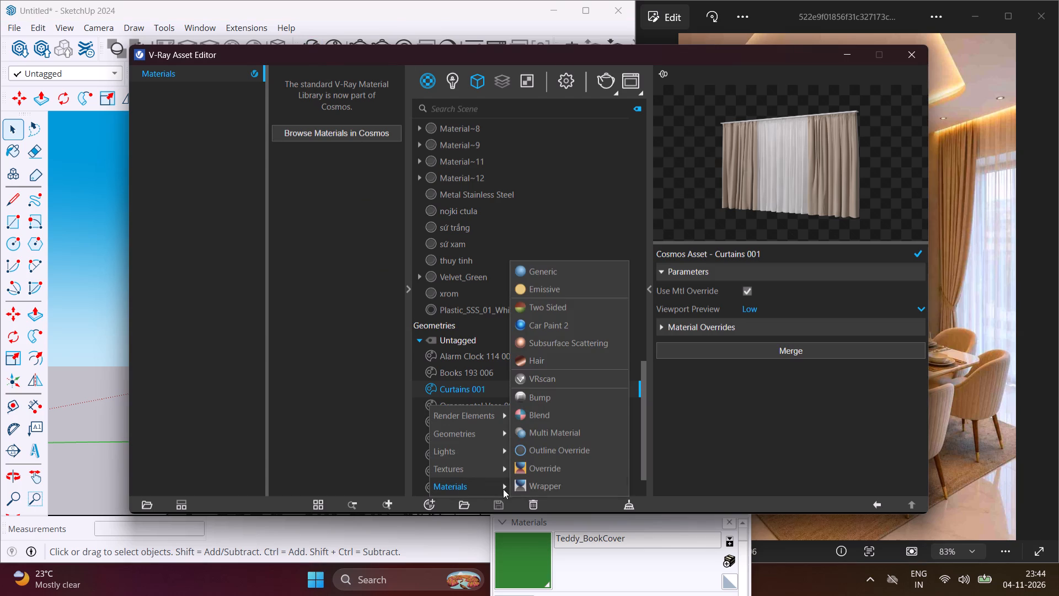
click(577, 288)
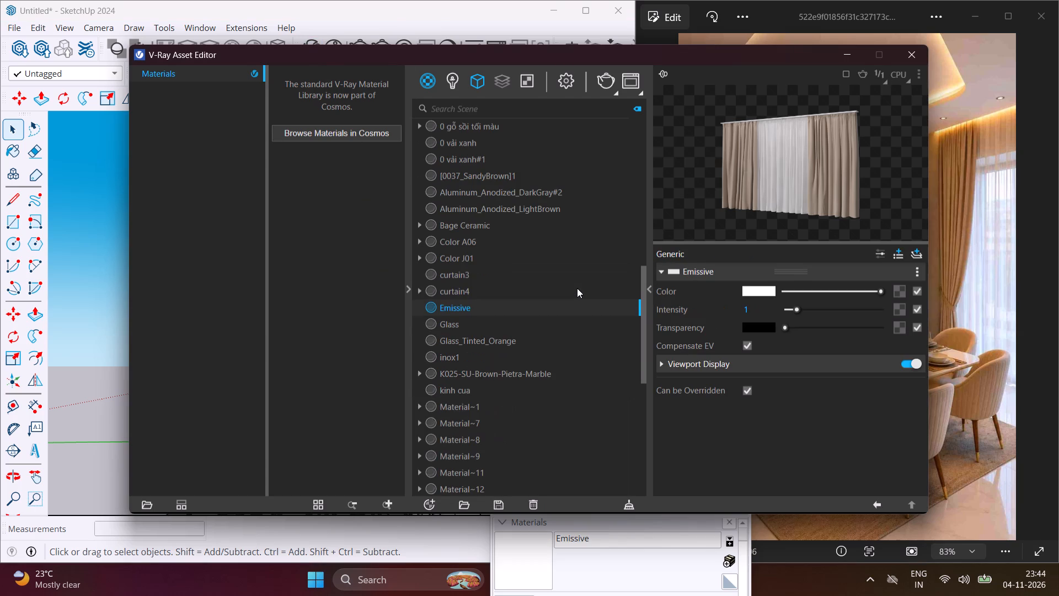
Set the Emissive material's color to a pale warm yellow, about R 0.878, G 0.872, B 0.709.
click(769, 290)
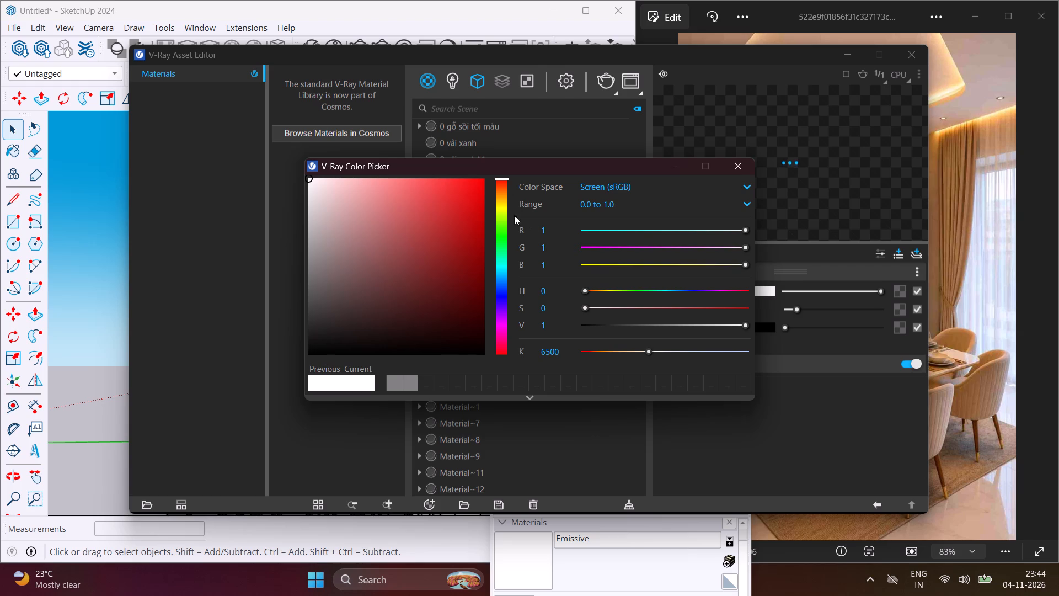
click(501, 207)
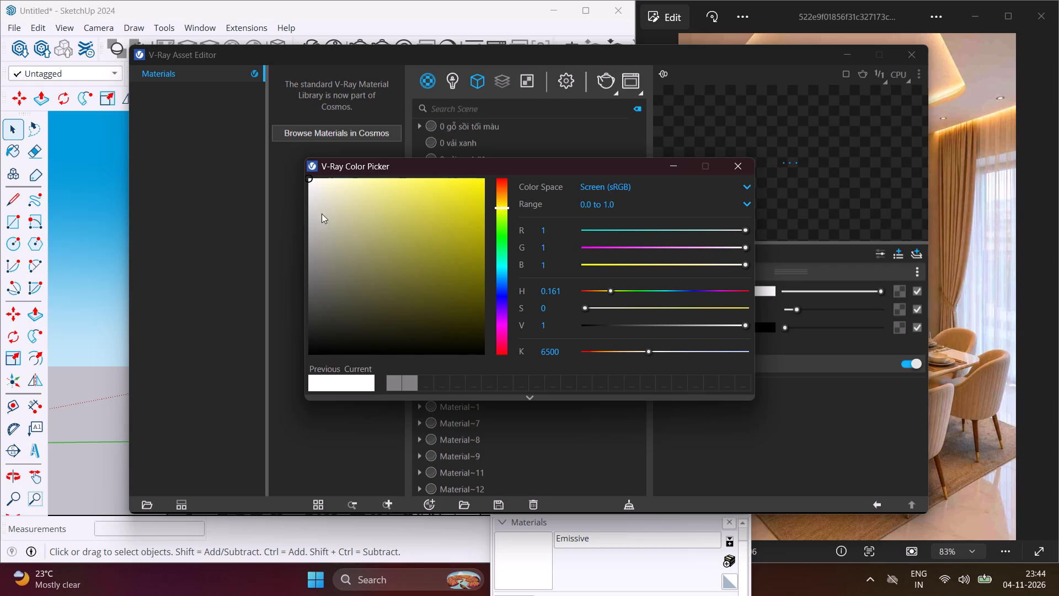
click(343, 200)
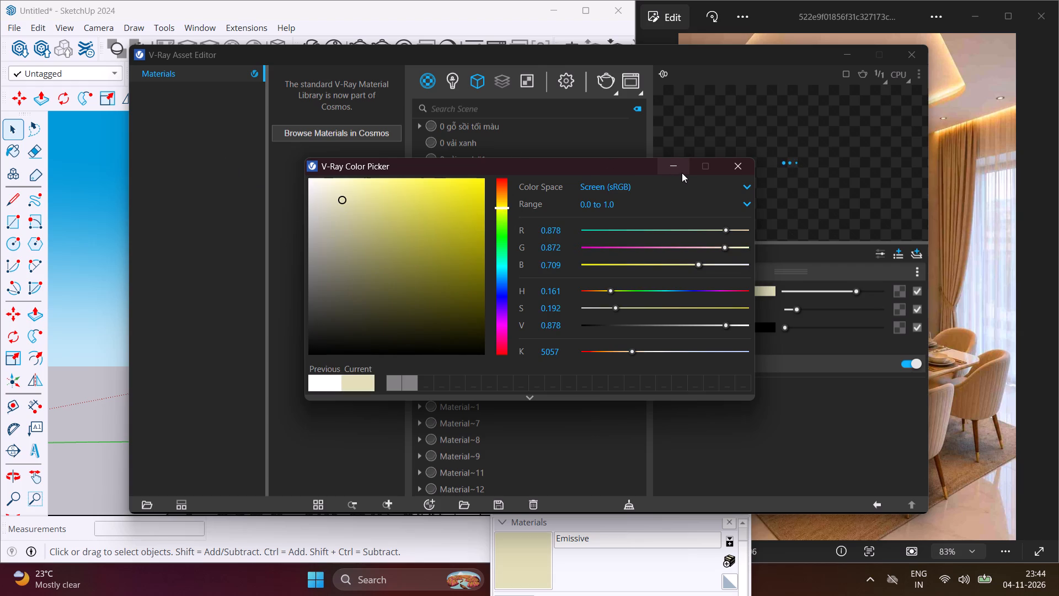
click(682, 173)
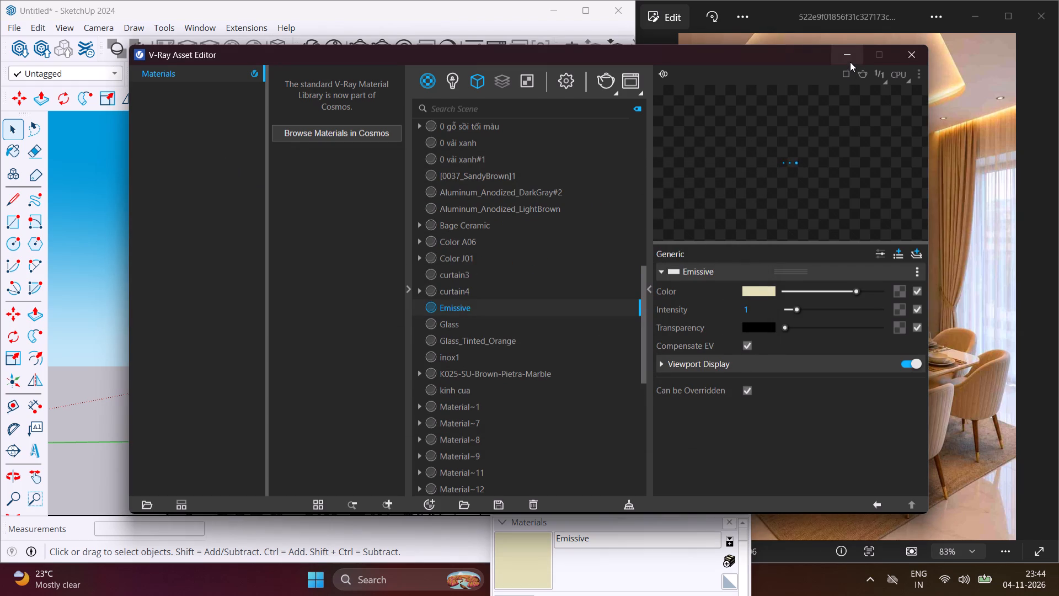
click(850, 62)
Paint the upper band of the ceiling recess with the Emissive material on its back-wall and curtain-side faces.
click(523, 557)
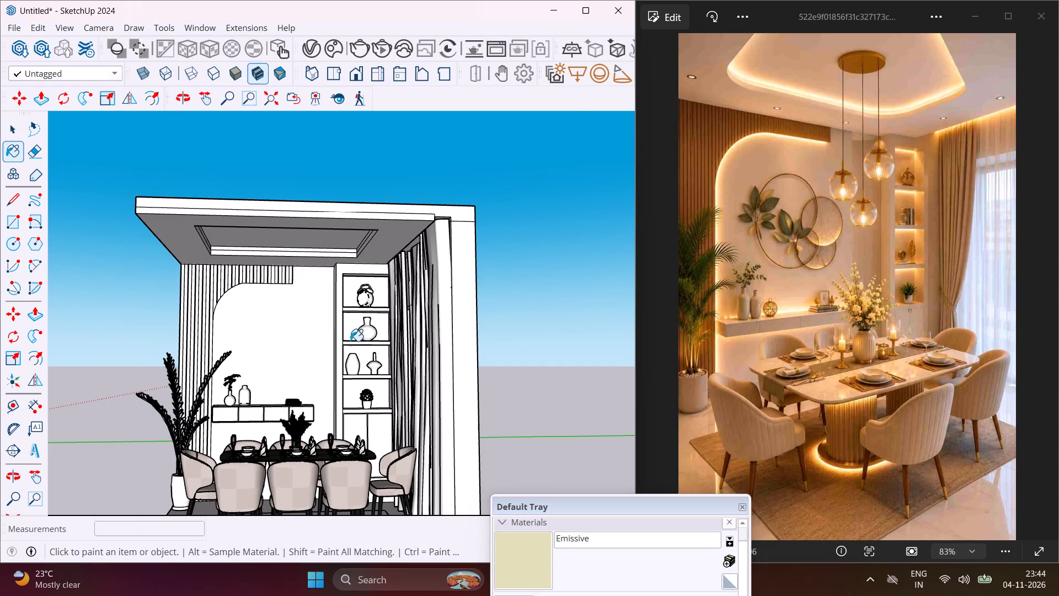
scroll(350, 340, up, 9)
middle_drag(351, 124, 376, 180)
scroll(378, 189, down, 6)
scroll(357, 149, up, 8)
click(361, 155)
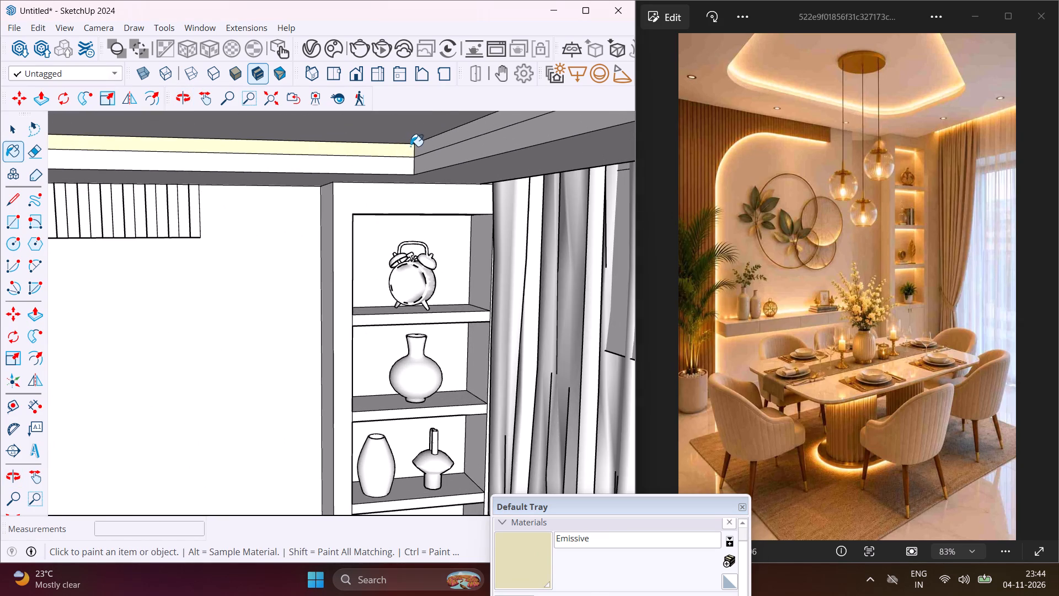
click(420, 150)
Paint the remaining two faces of the recess's upper band, on the plant side and the front side, with Emissive.
scroll(410, 203, down, 11)
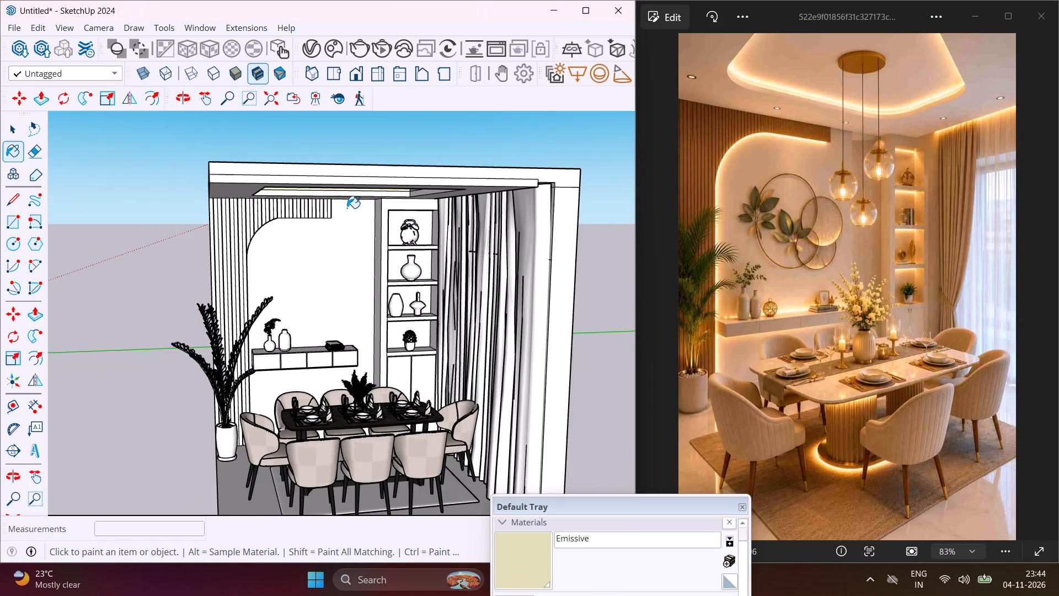
middle_drag(341, 206, 193, 241)
scroll(217, 238, up, 1)
middle_drag(217, 238, 227, 214)
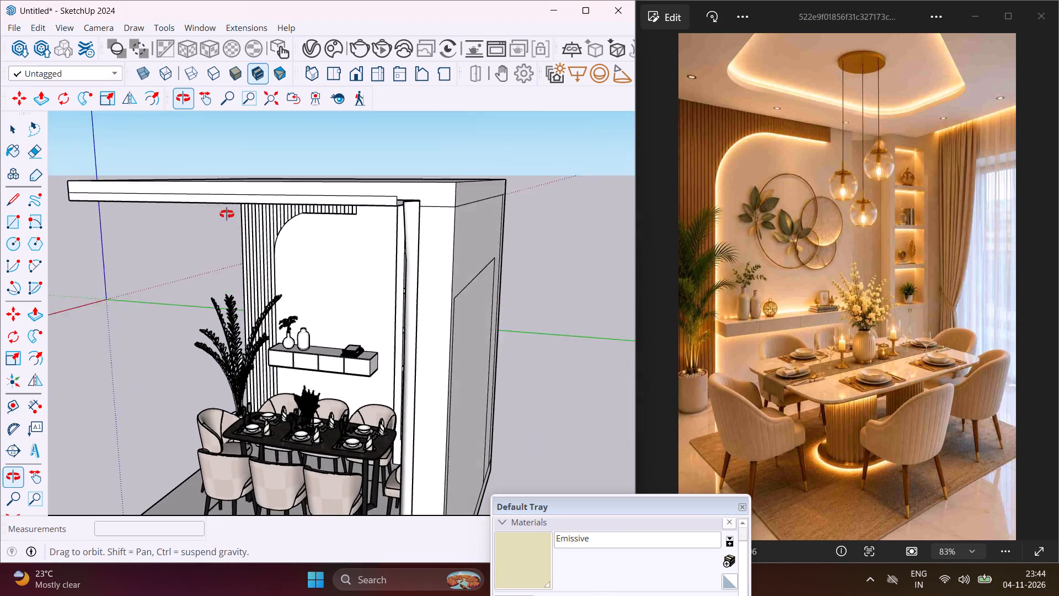
middle_drag(227, 214, 233, 191)
scroll(245, 183, up, 10)
click(221, 178)
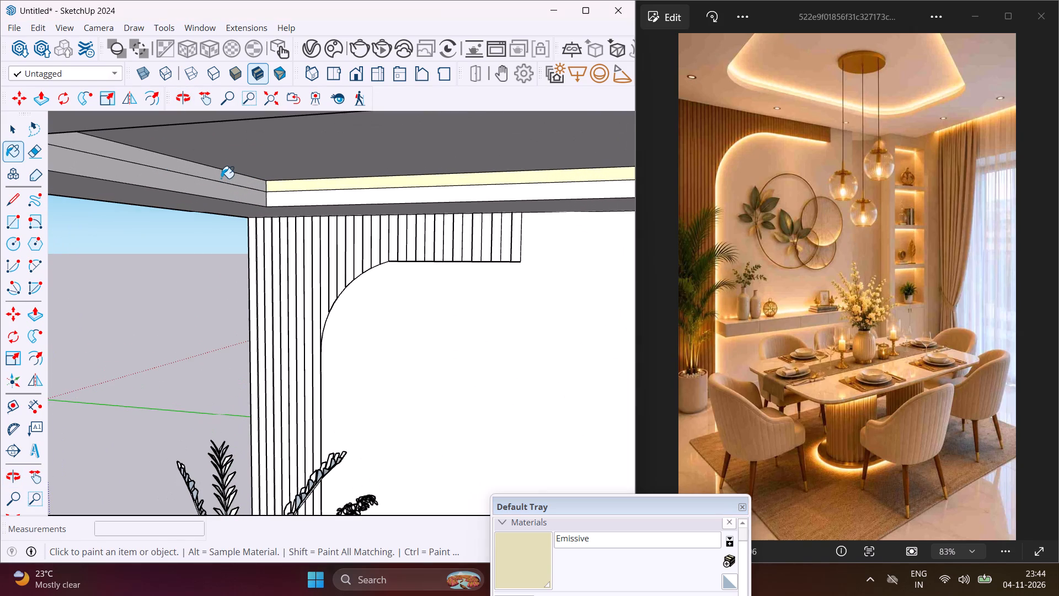
scroll(194, 181, down, 7)
middle_drag(191, 195, 455, 174)
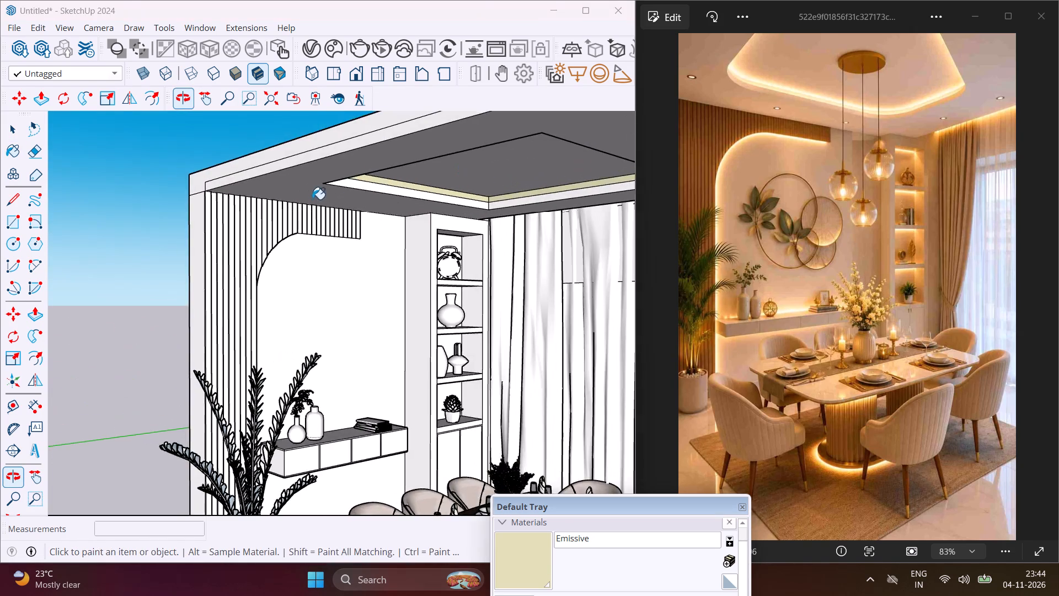
scroll(306, 199, down, 5)
middle_drag(304, 221, 521, 220)
scroll(510, 207, up, 6)
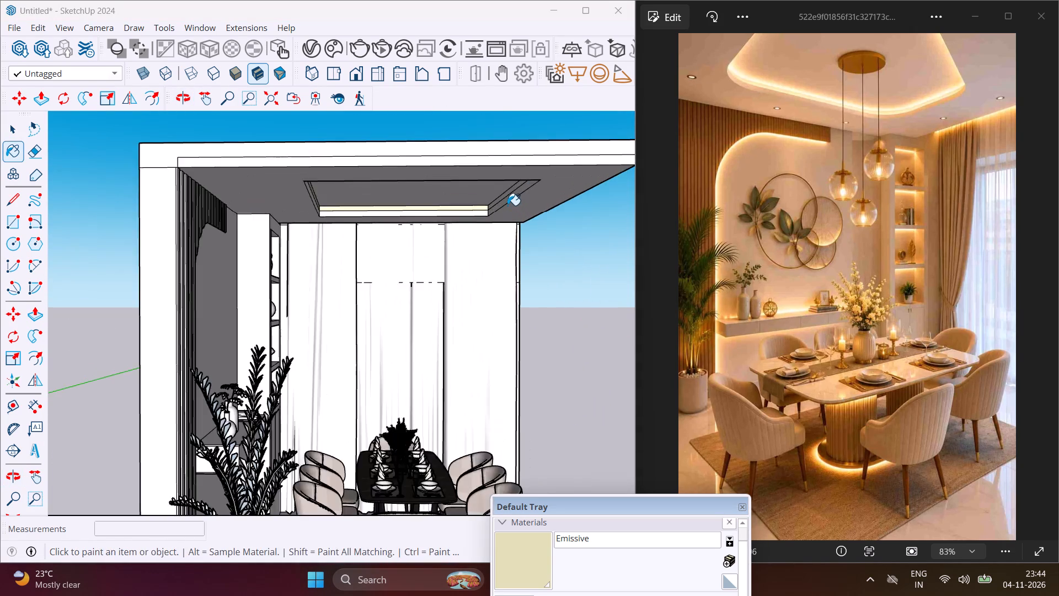
scroll(507, 205, up, 3)
click(499, 194)
Paint the underside faces of the wall slats and grooves near the top of the arched cutout with Emissive.
scroll(395, 222, down, 6)
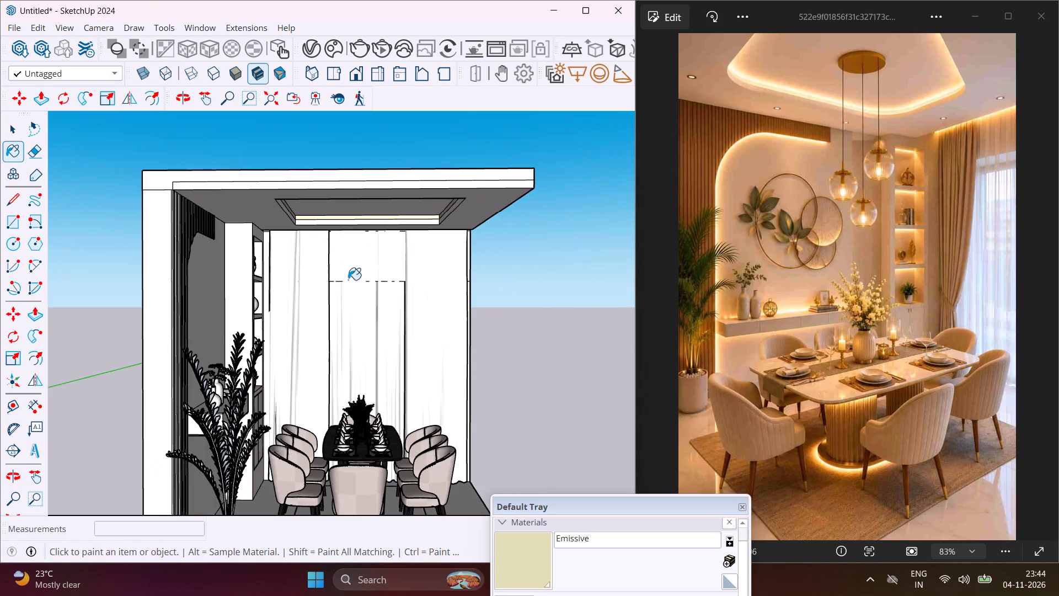
middle_drag(348, 280, 28, 339)
scroll(223, 307, up, 5)
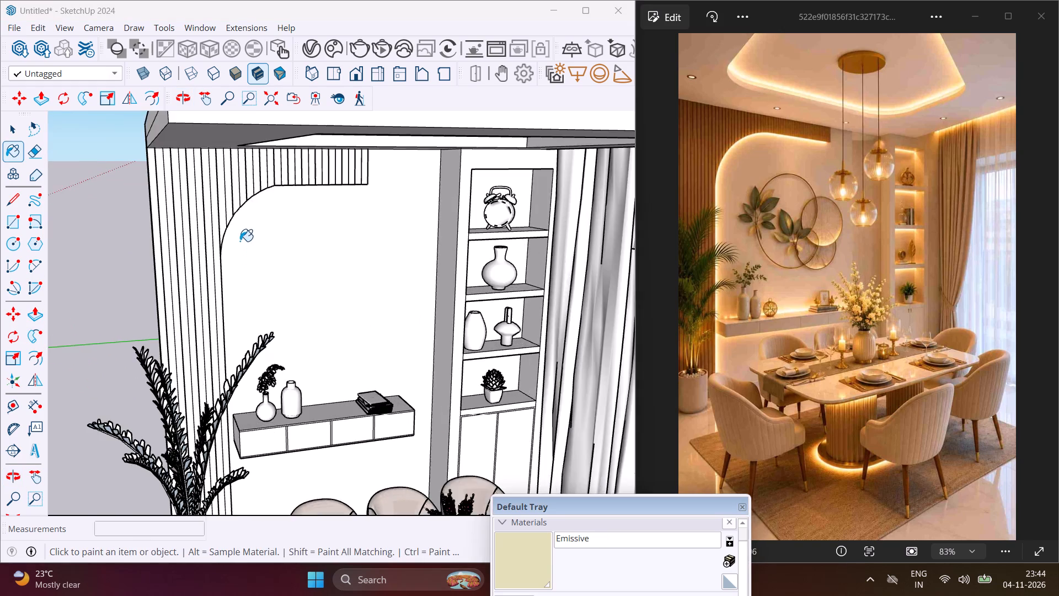
scroll(238, 235, up, 2)
middle_drag(235, 216, 271, 141)
scroll(297, 168, up, 8)
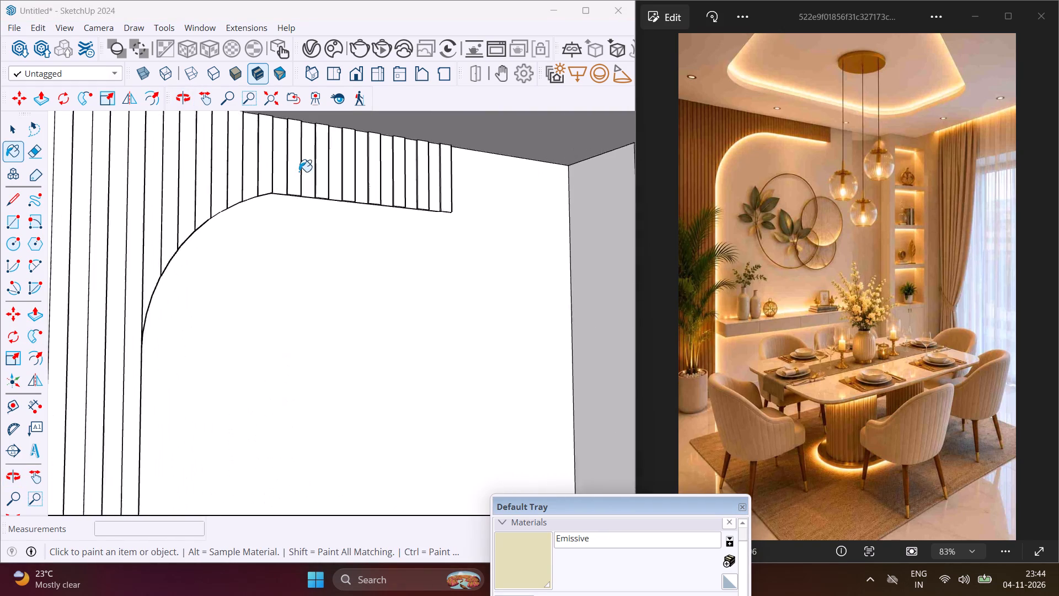
scroll(299, 172, up, 1)
middle_drag(296, 180, 377, 73)
scroll(299, 177, up, 5)
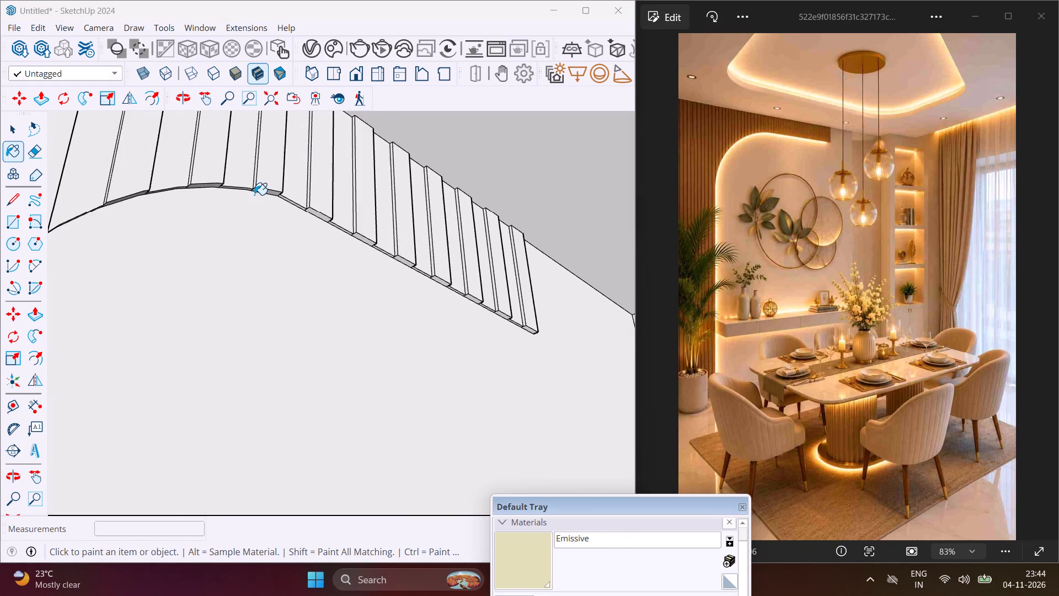
scroll(254, 195, up, 2)
click(258, 190)
scroll(196, 207, up, 3)
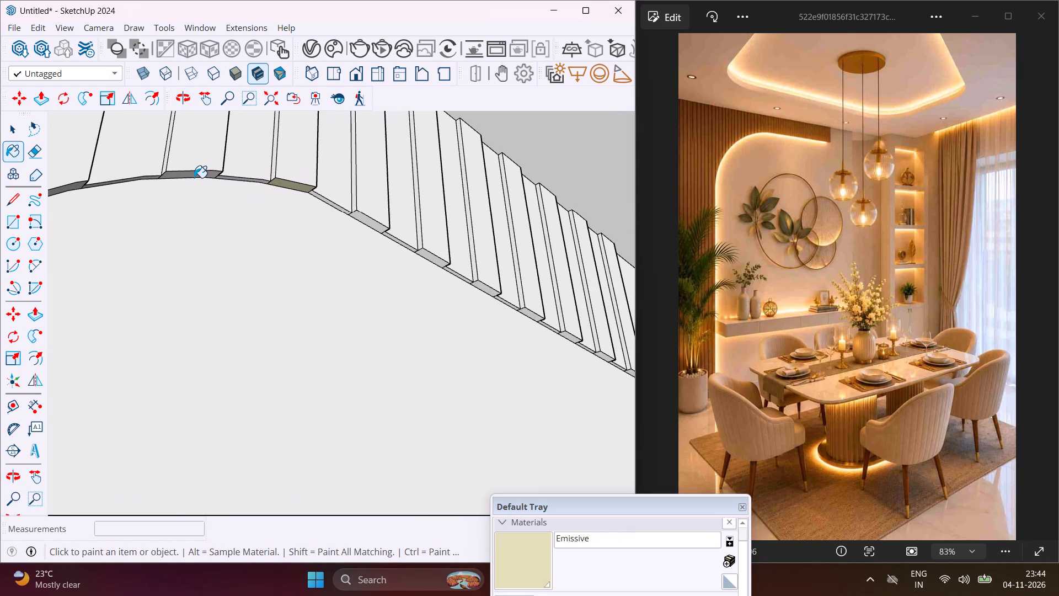
click(194, 178)
scroll(222, 177, up, 4)
click(222, 177)
click(207, 172)
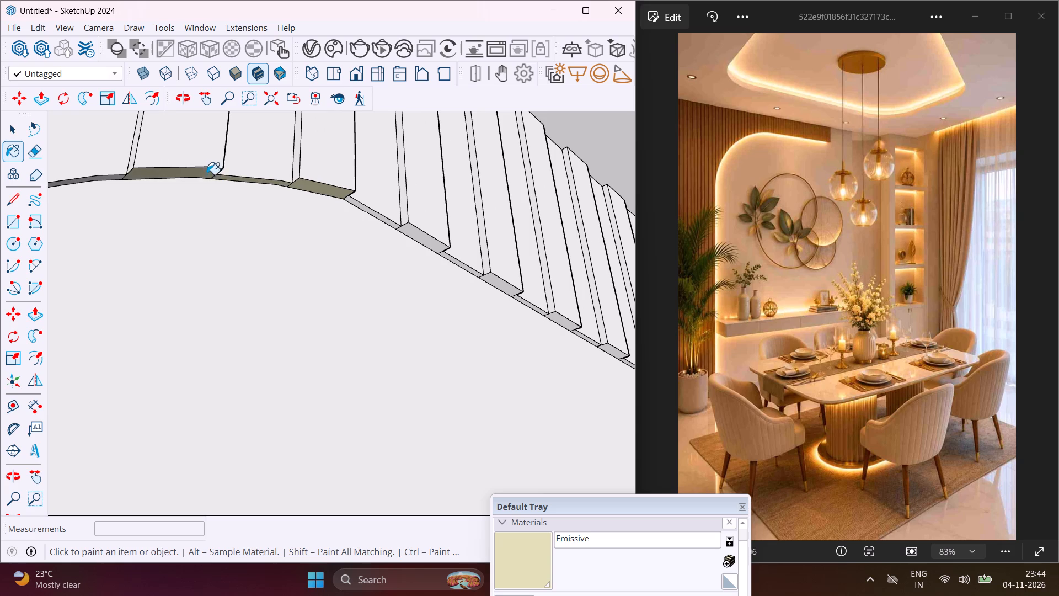
Continue the Emissive material along the slat and groove undersides of the straight section beyond the arch.
scroll(192, 179, down, 3)
scroll(306, 212, up, 5)
click(331, 196)
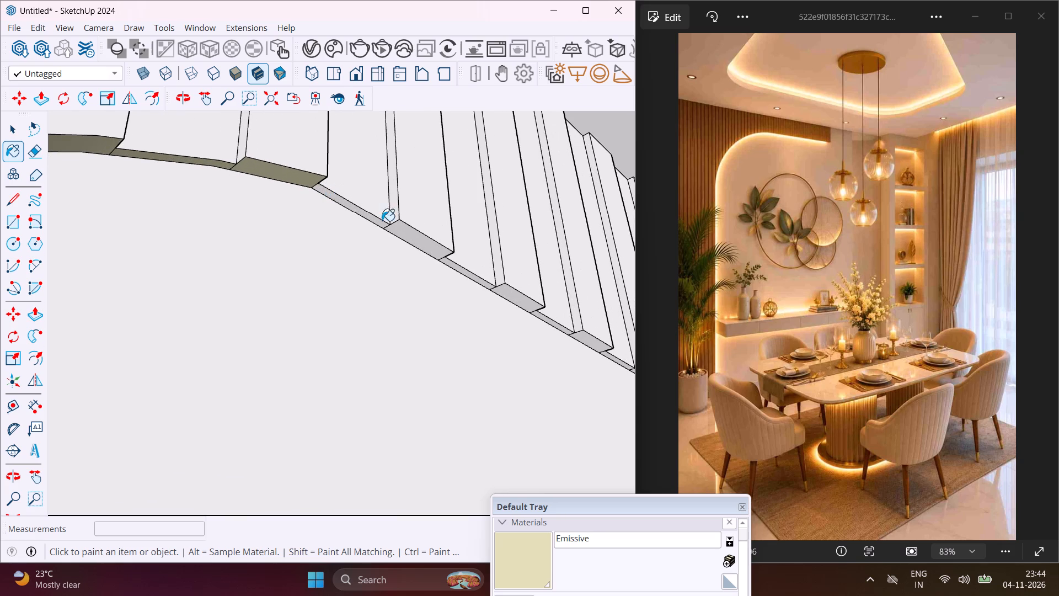
click(405, 227)
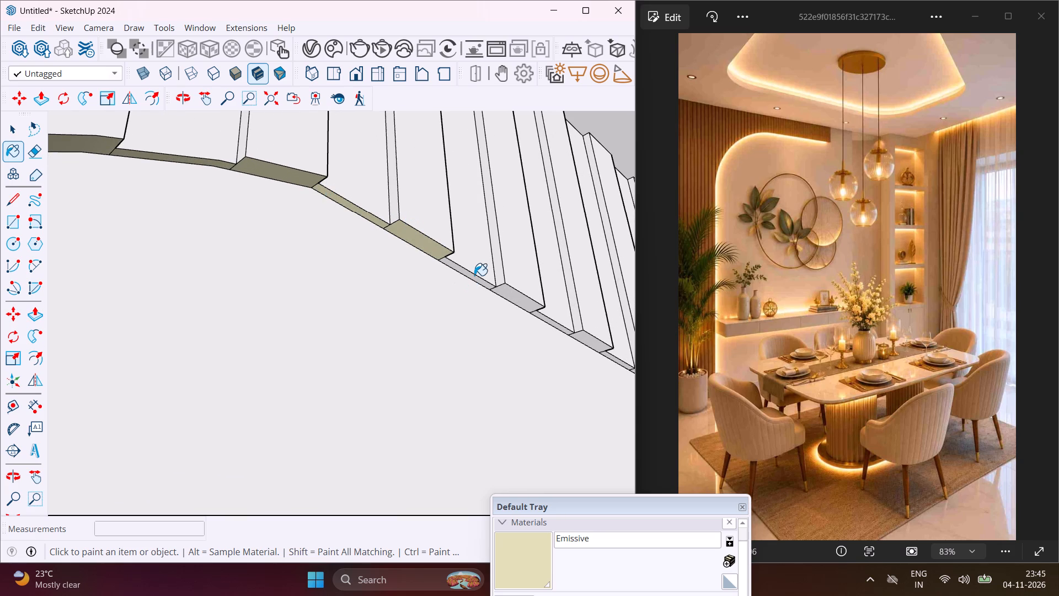
click(474, 275)
click(485, 286)
click(499, 294)
scroll(401, 268, down, 4)
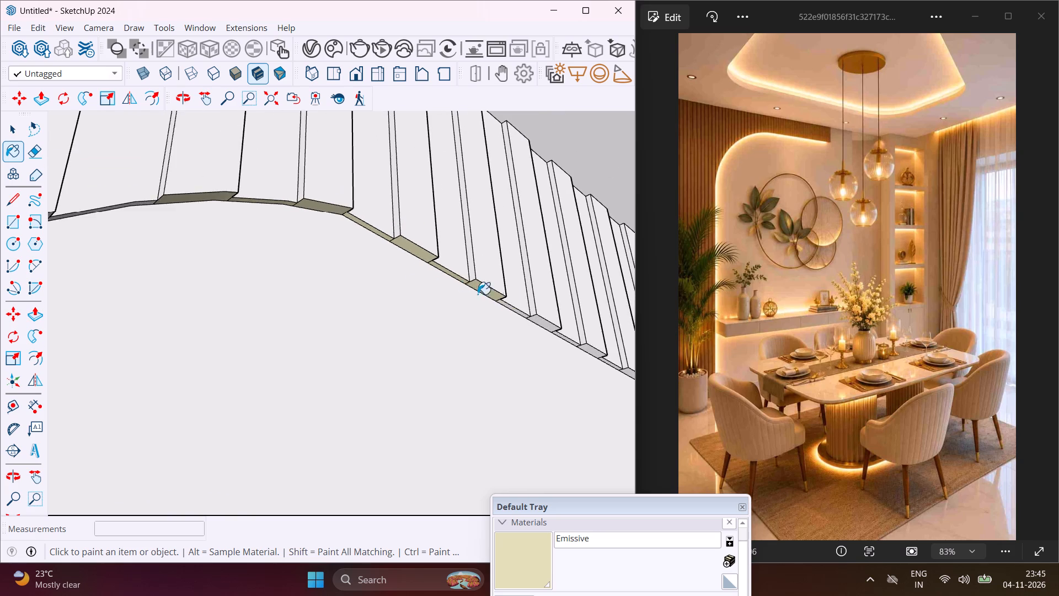
scroll(516, 306, up, 6)
click(516, 319)
click(547, 332)
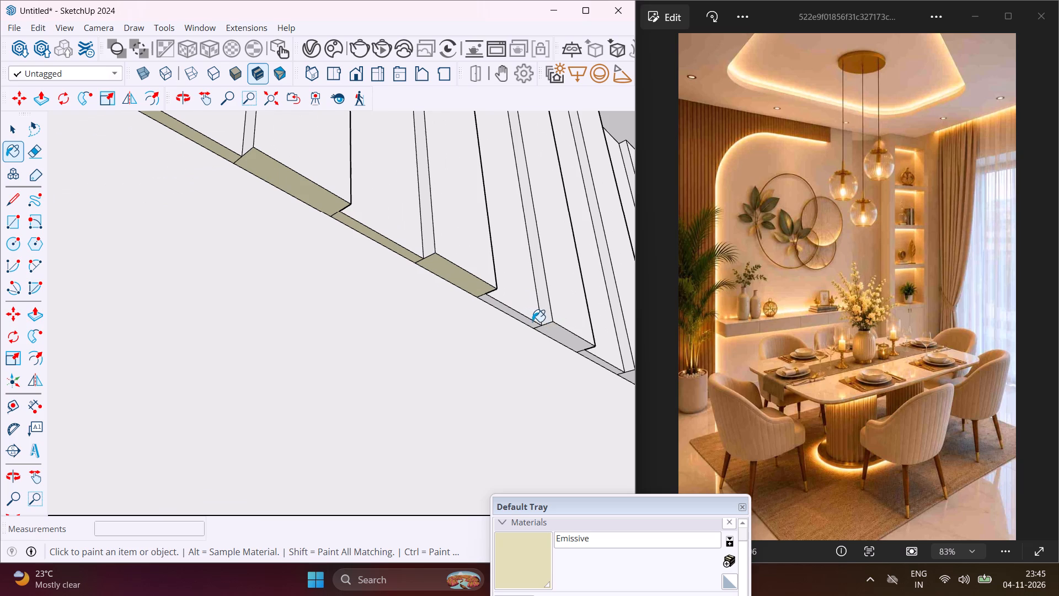
click(529, 321)
scroll(414, 287, down, 5)
scroll(539, 338, up, 5)
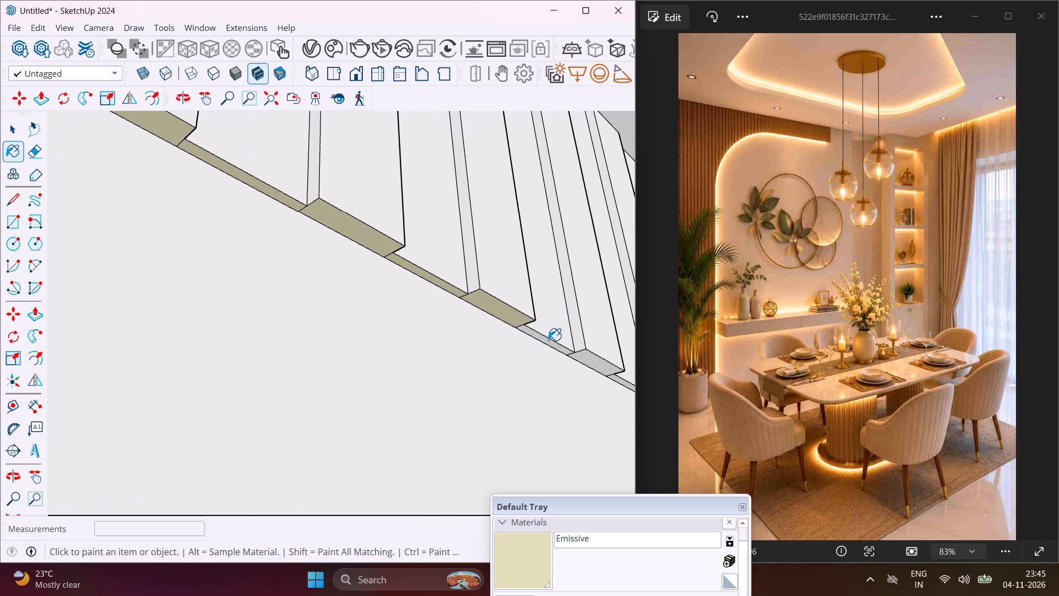
click(548, 340)
click(581, 358)
Paint the remaining slat and groove undersides up to the free end of the slatted panel with Emissive.
scroll(309, 282, down, 4)
scroll(388, 312, down, 6)
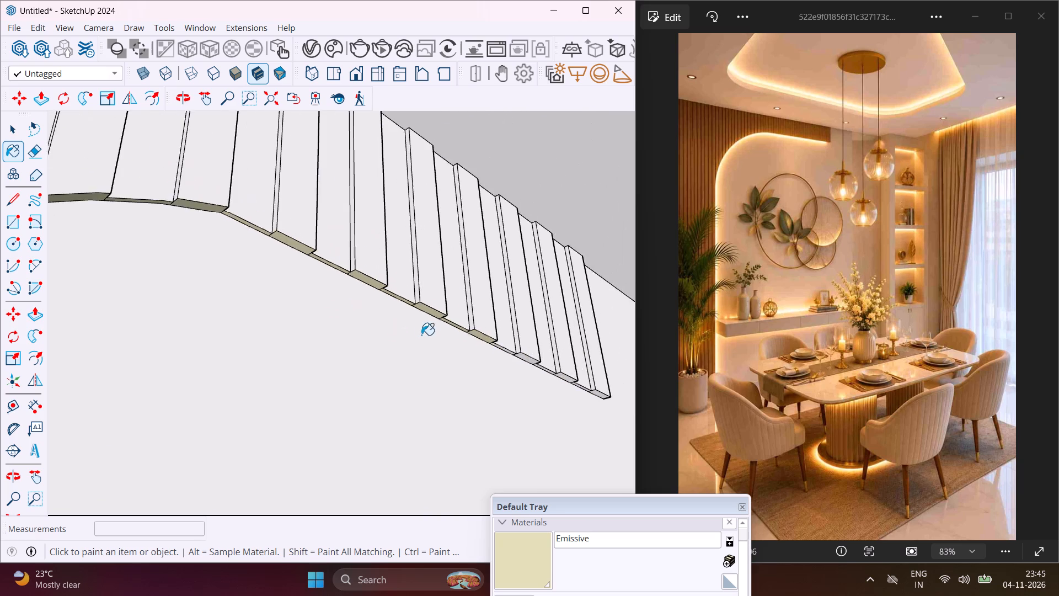
scroll(426, 335, down, 3)
scroll(579, 398, up, 10)
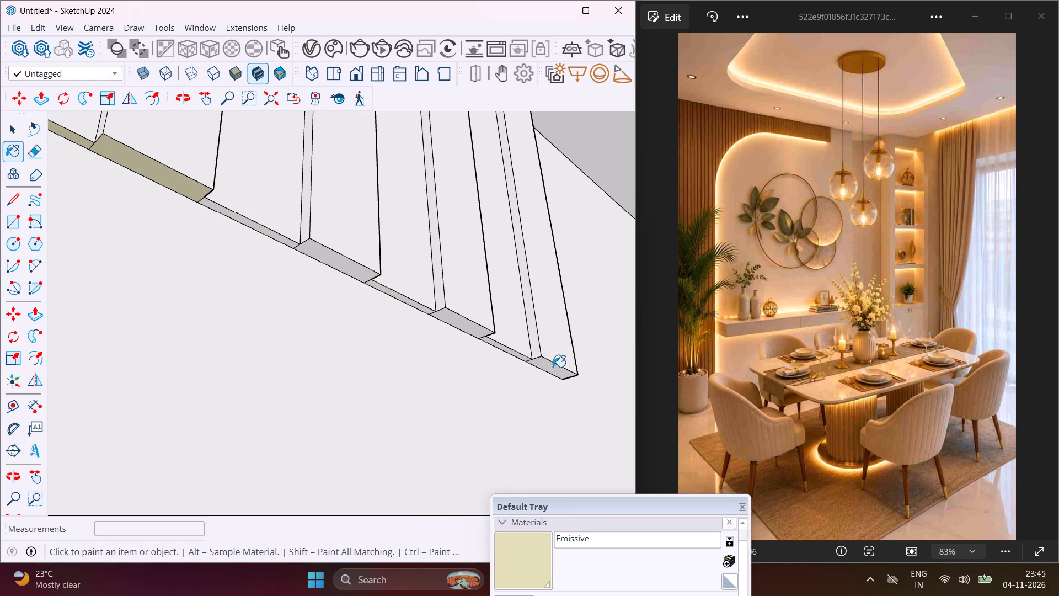
click(553, 367)
click(506, 349)
click(479, 329)
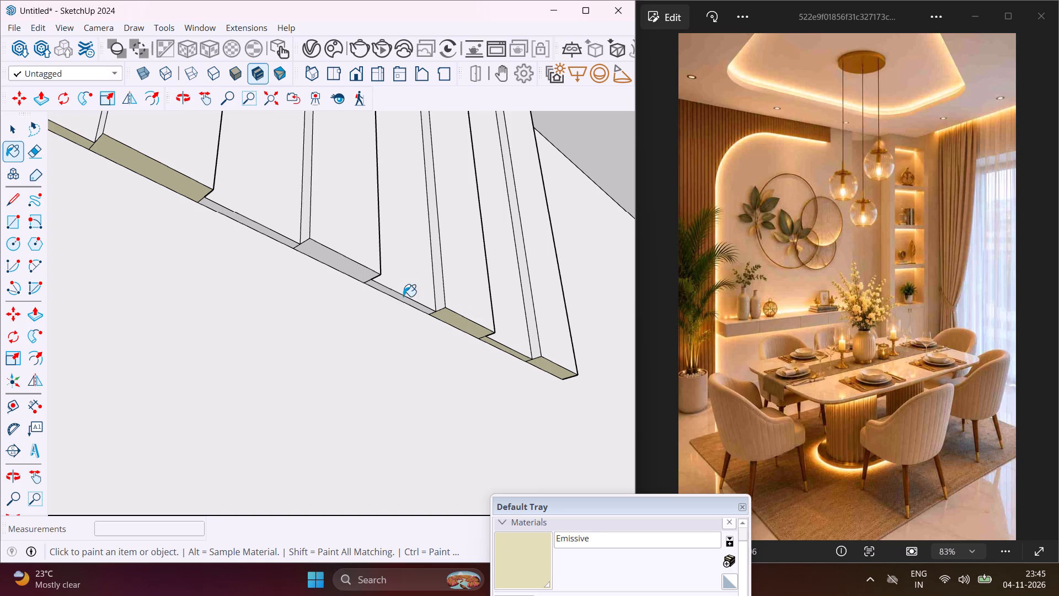
click(403, 296)
click(353, 270)
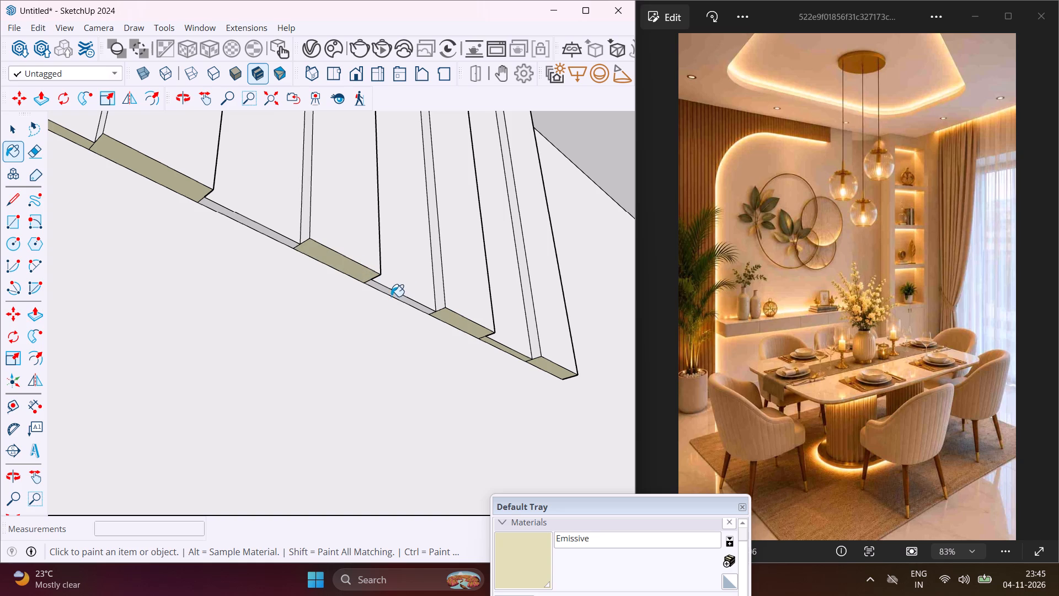
click(391, 296)
scroll(316, 256, up, 1)
click(282, 240)
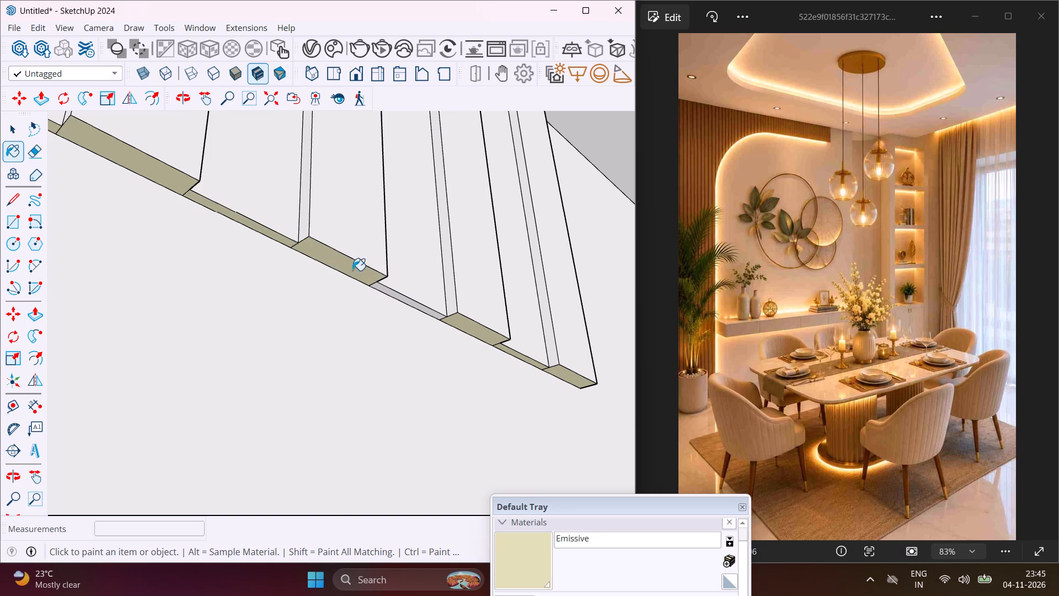
click(380, 290)
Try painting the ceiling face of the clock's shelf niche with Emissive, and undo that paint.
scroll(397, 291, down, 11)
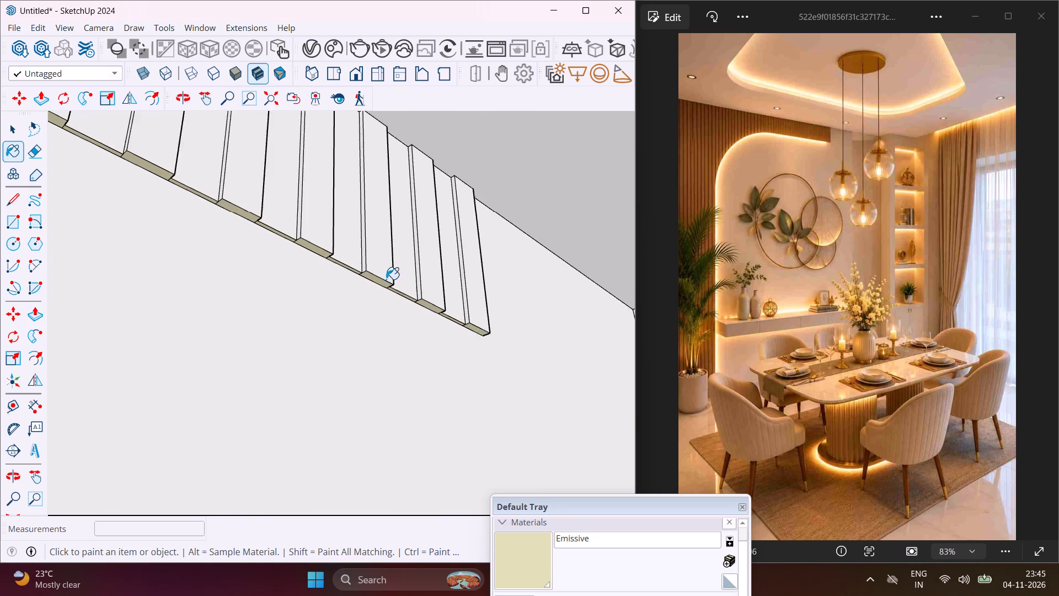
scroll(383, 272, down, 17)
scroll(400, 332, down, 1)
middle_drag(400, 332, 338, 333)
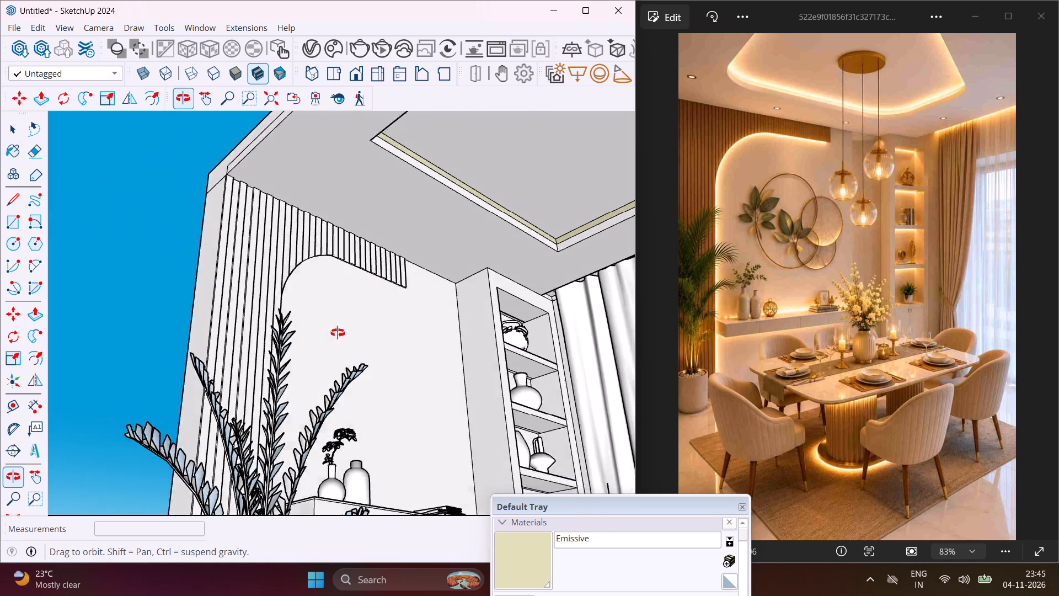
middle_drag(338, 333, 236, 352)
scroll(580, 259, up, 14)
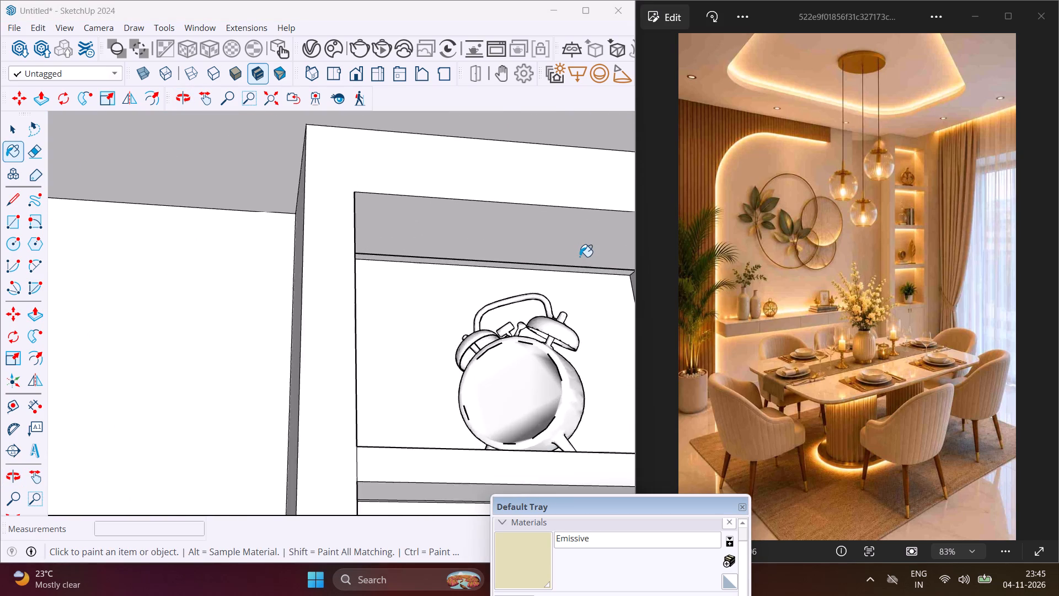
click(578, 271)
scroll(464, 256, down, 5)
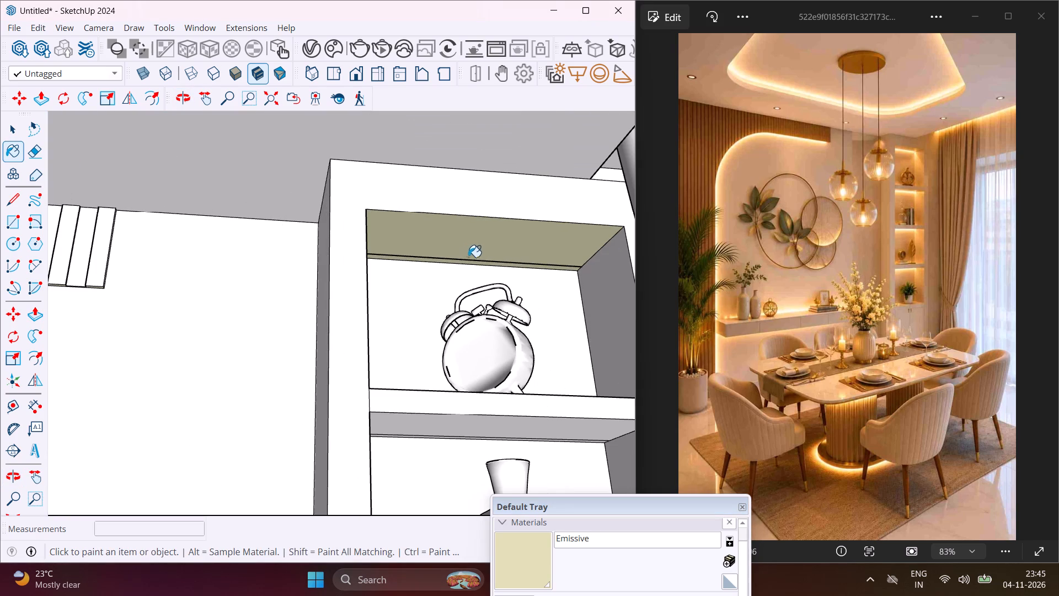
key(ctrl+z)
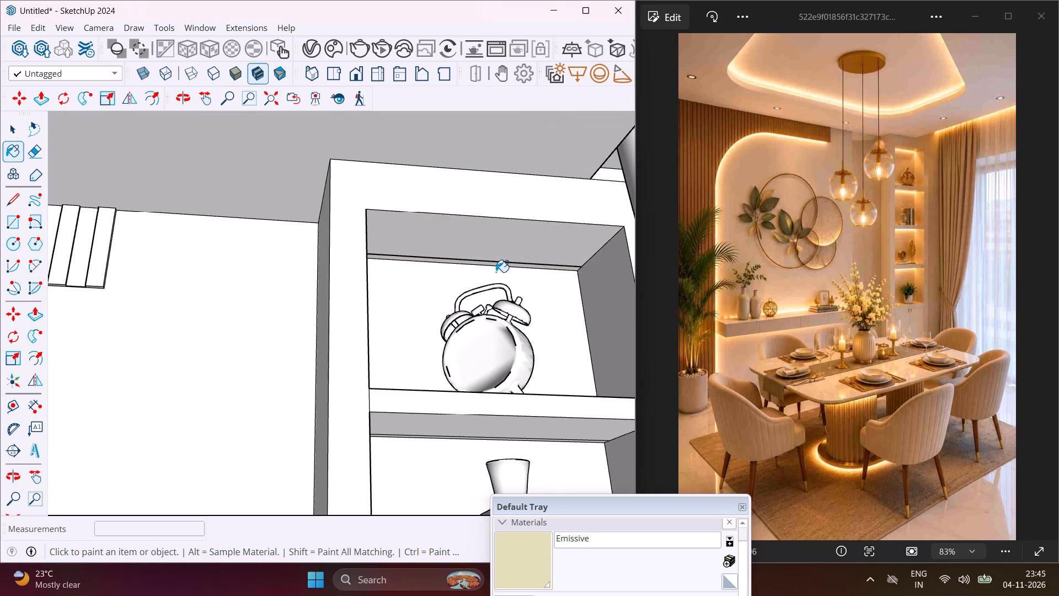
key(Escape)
Copy the rear edge of the clock niche's ceiling face forward by 1".
key(space)
scroll(517, 270, up, 6)
click(548, 268)
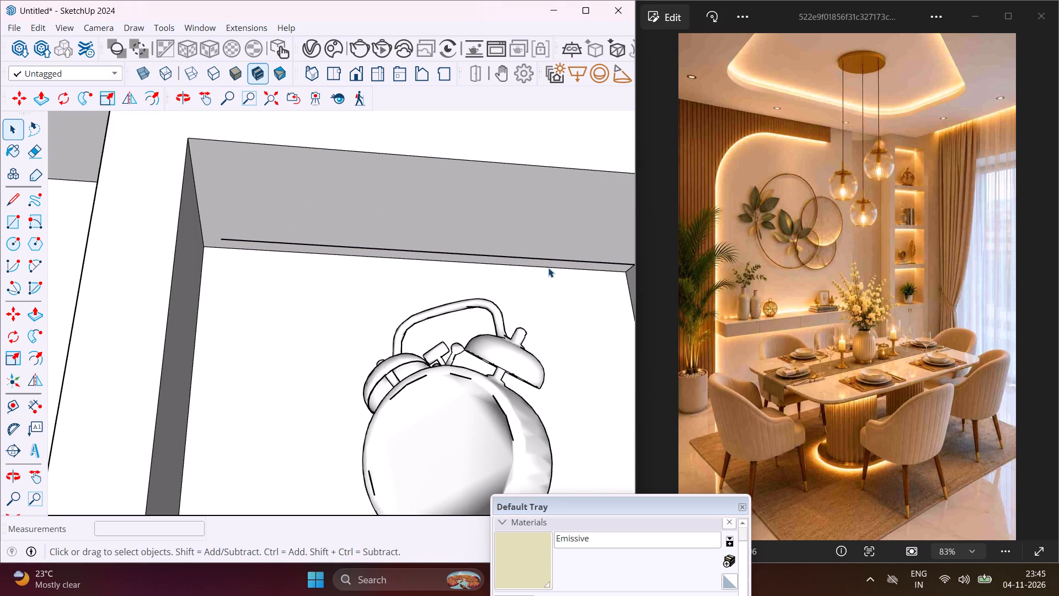
key(m)
scroll(487, 259, down, 3)
scroll(573, 274, up, 3)
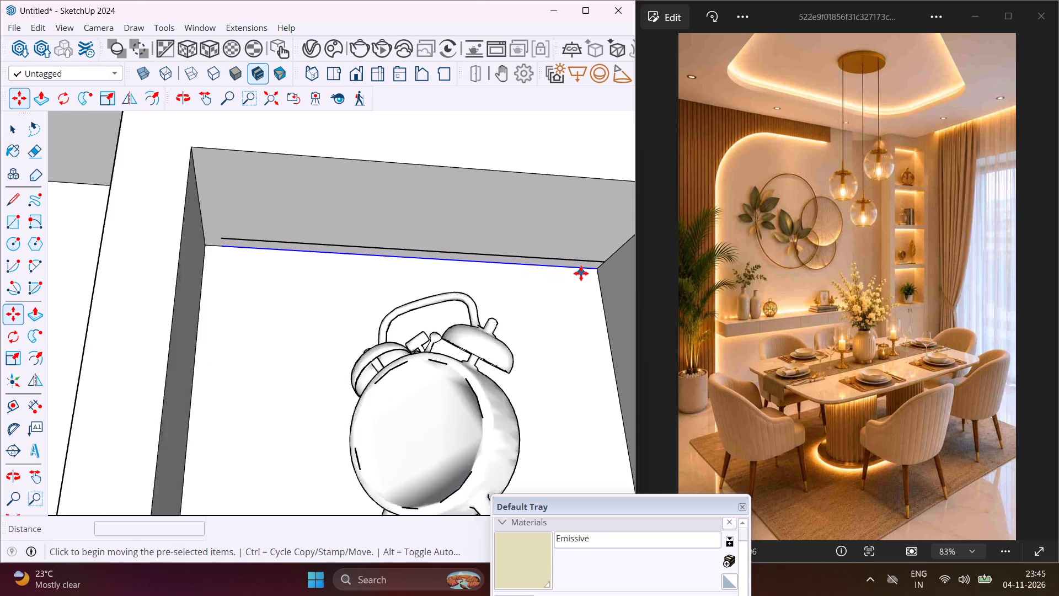
scroll(581, 273, up, 1)
scroll(652, 243, up, 1)
scroll(592, 269, up, 4)
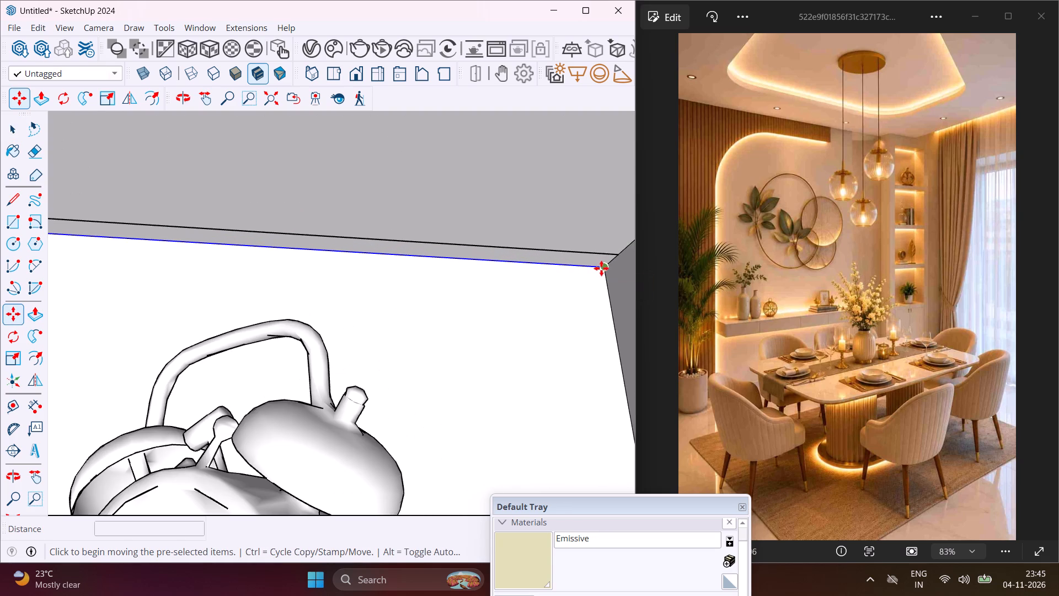
click(601, 268)
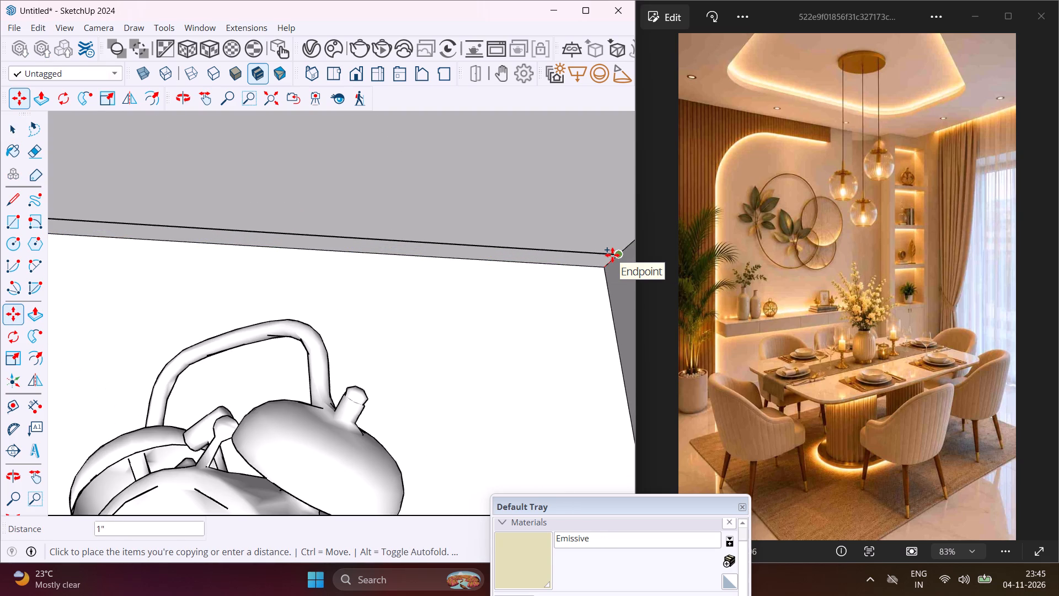
text(1")
key(Return)
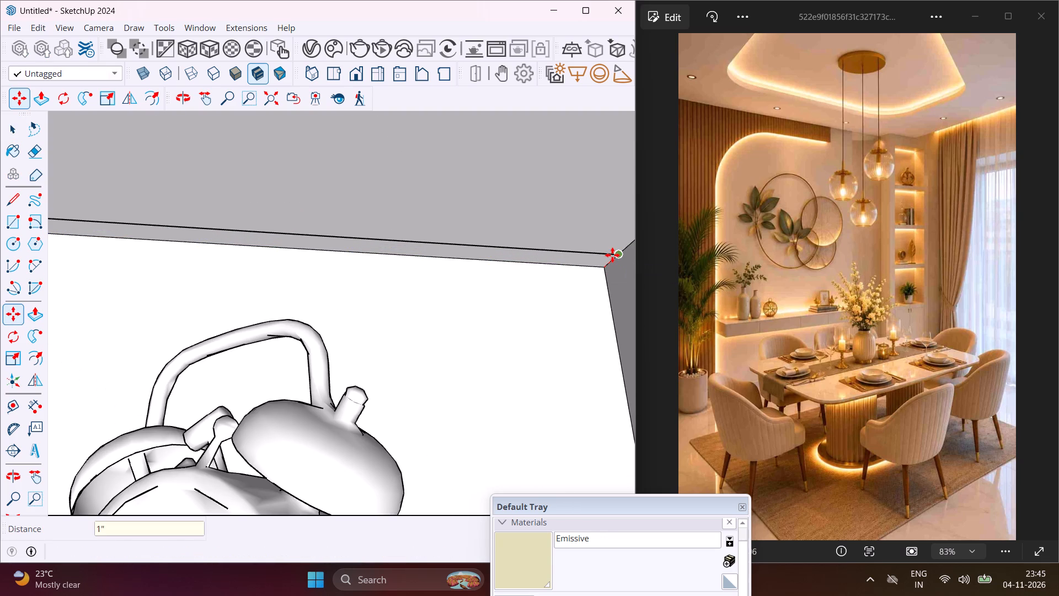
key(Escape)
key(space)
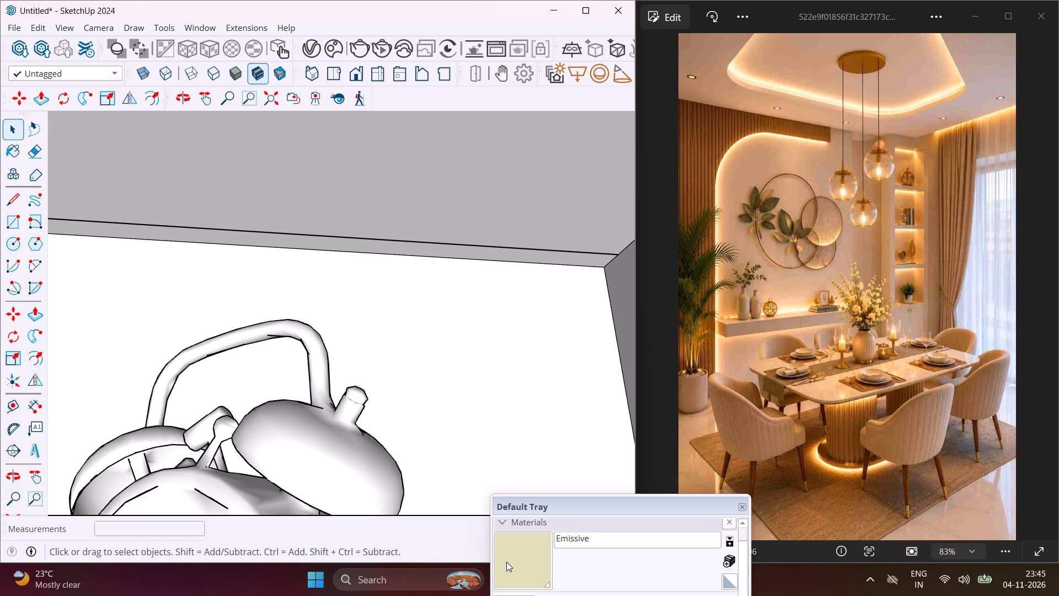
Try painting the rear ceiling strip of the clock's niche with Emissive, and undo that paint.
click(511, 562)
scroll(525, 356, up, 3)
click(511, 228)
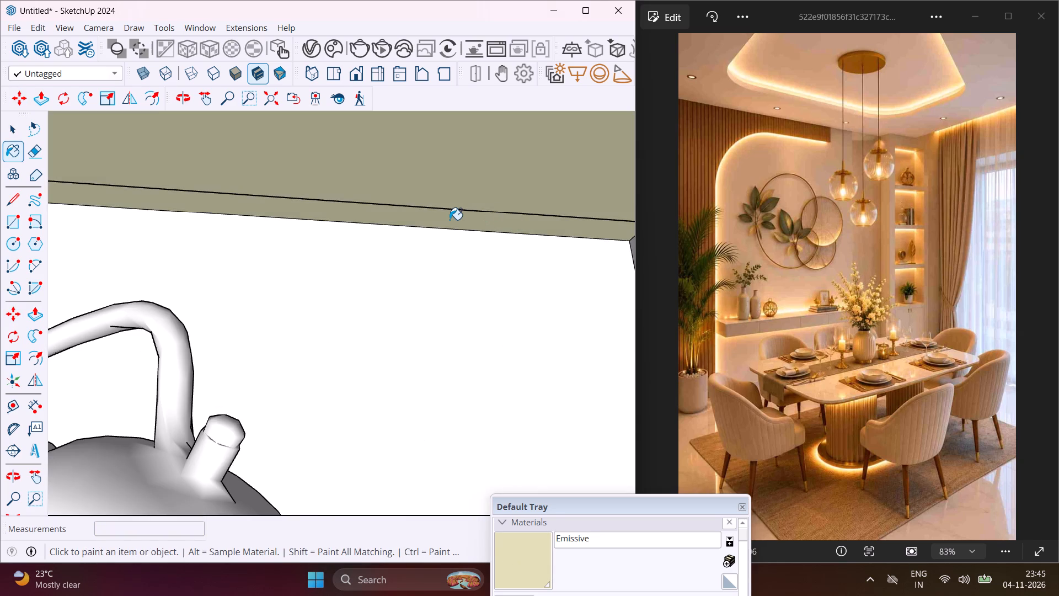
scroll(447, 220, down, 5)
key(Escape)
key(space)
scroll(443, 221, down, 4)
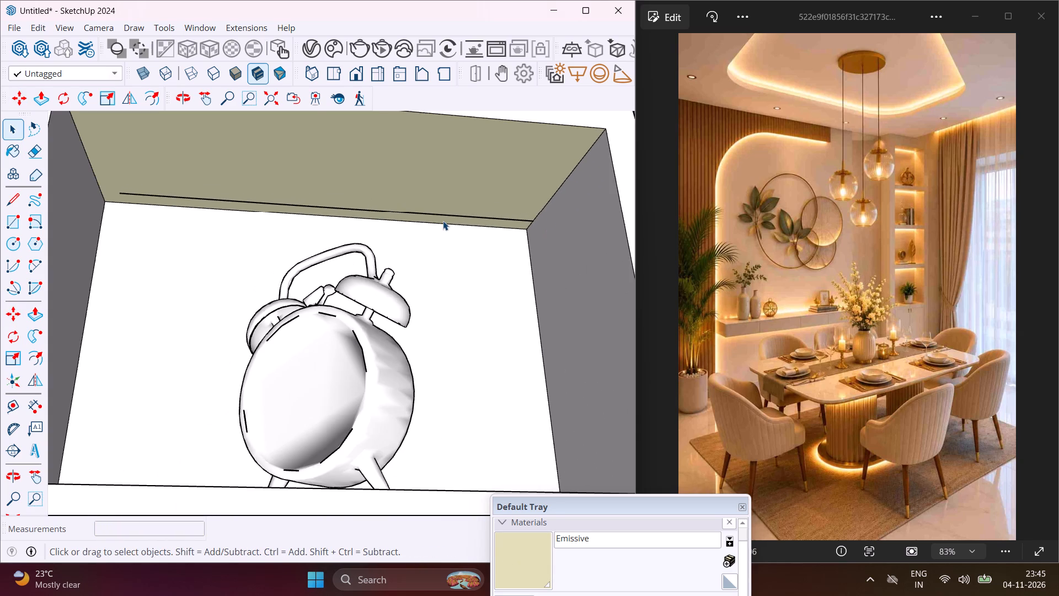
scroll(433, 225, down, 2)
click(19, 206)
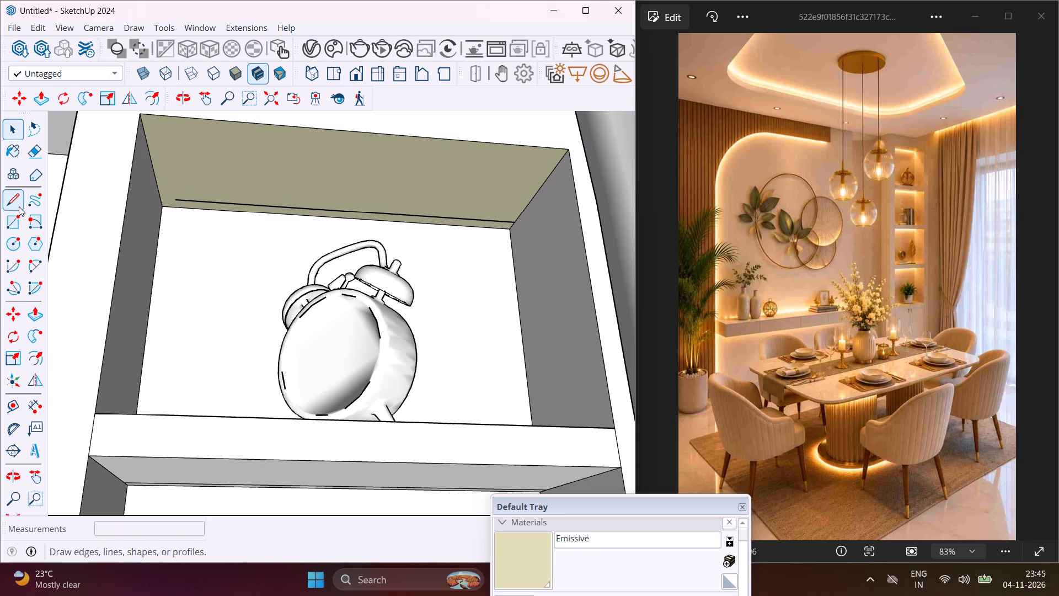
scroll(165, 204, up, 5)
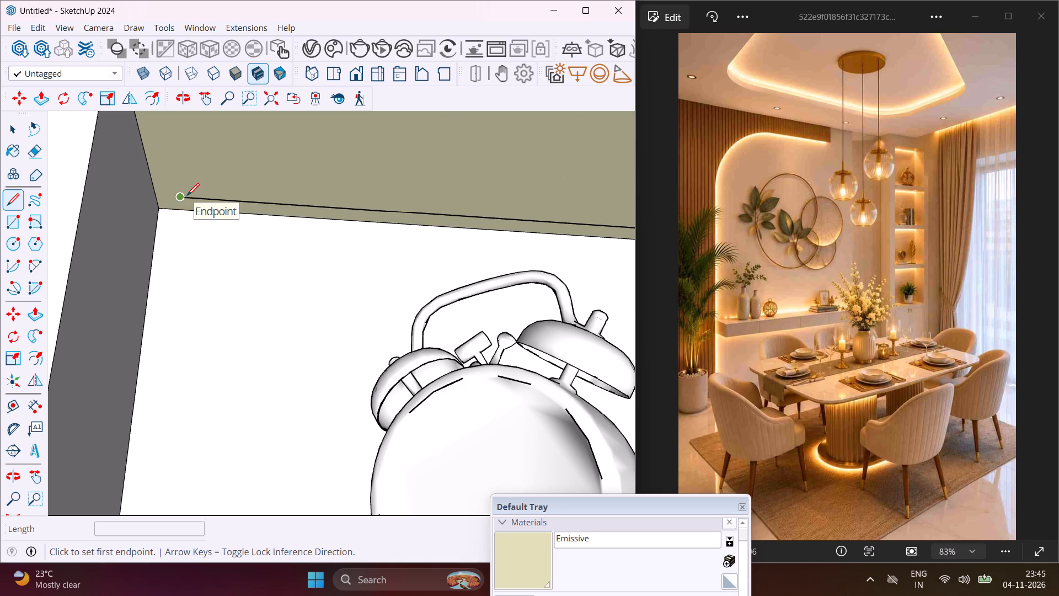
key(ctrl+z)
Draw an edge from the copied line's free endpoint to the niche's side wall to close the rear ceiling strip.
click(181, 196)
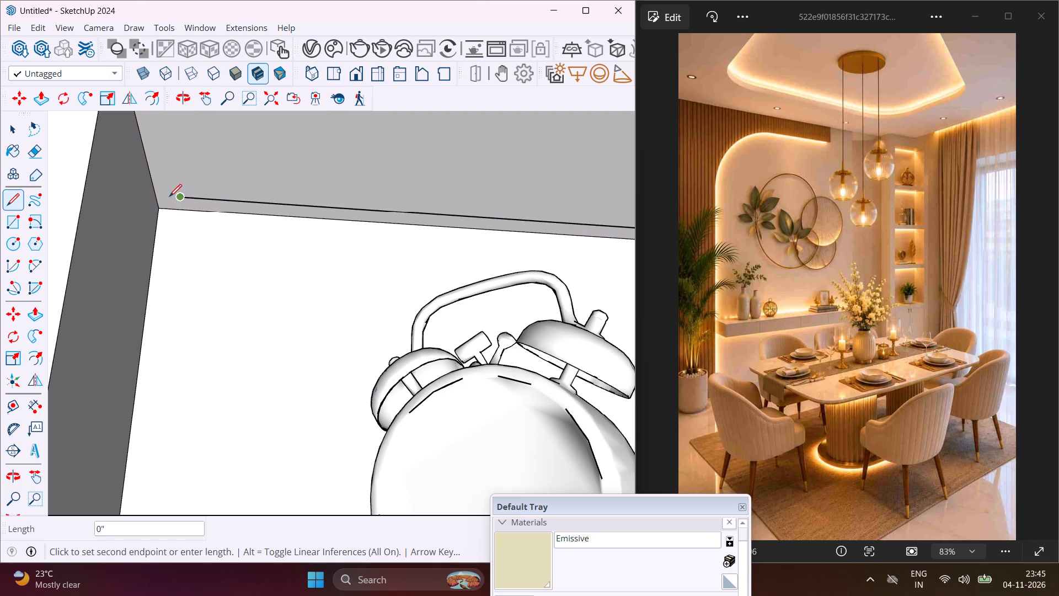
click(159, 197)
key(Escape)
key(space)
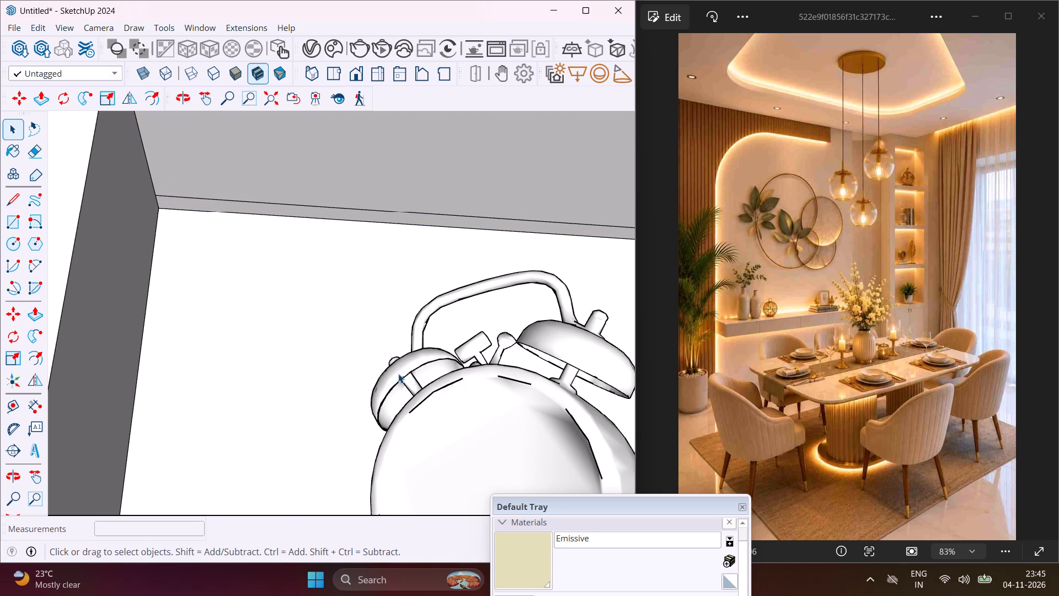
Paint the closed rear ceiling strip of the clock's niche with Emissive.
click(531, 571)
scroll(283, 198, up, 3)
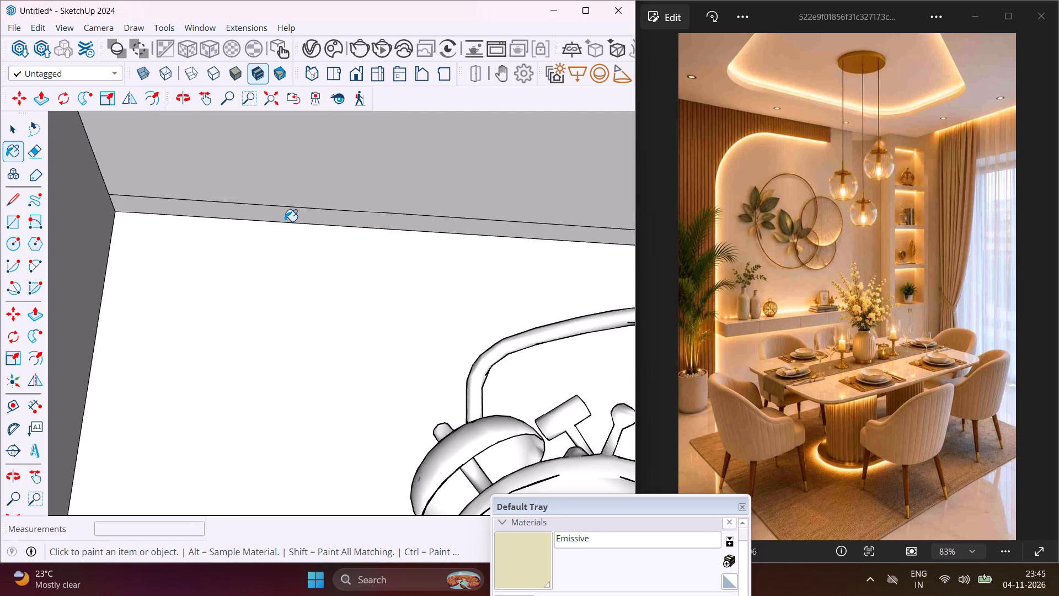
click(284, 217)
scroll(224, 198, down, 2)
scroll(224, 198, up, 1)
scroll(224, 198, down, 12)
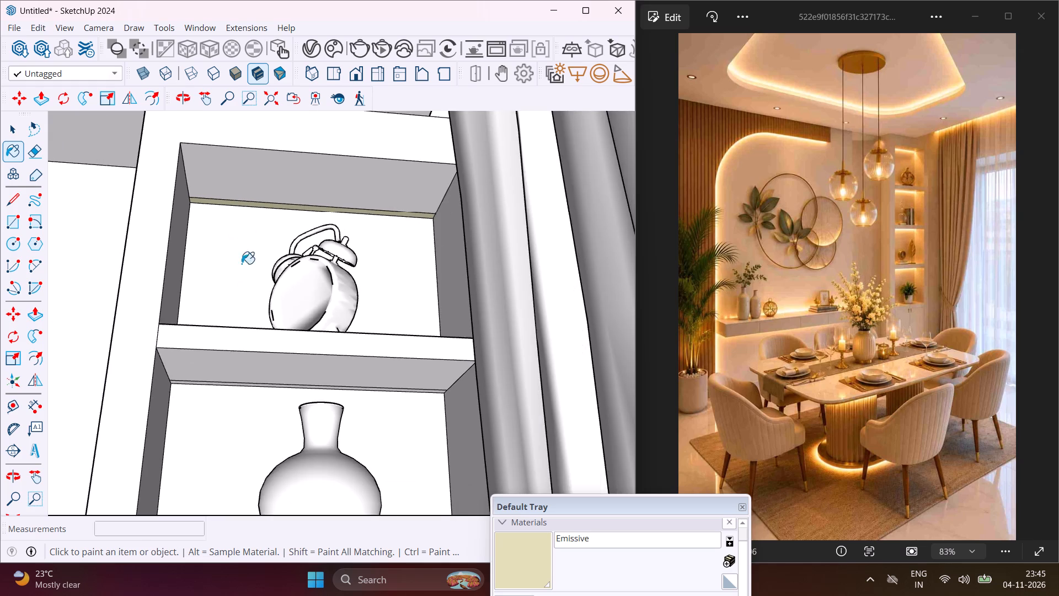
Paint the rear ceiling strip of the round vase's niche, below the clock, with Emissive.
scroll(229, 384, up, 7)
click(228, 387)
scroll(220, 386, up, 1)
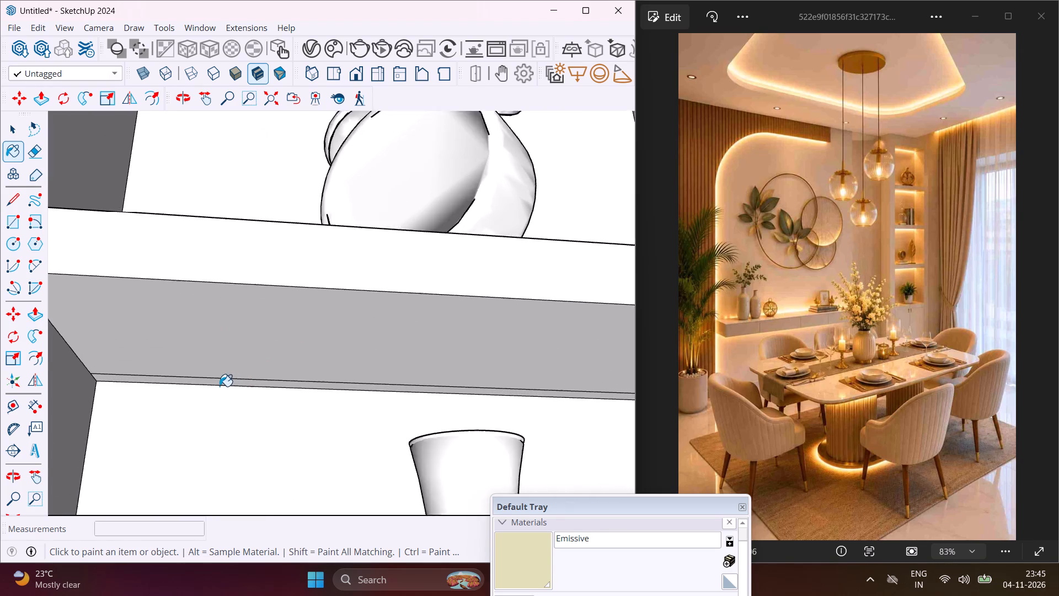
scroll(220, 386, up, 5)
click(216, 381)
scroll(179, 349, down, 10)
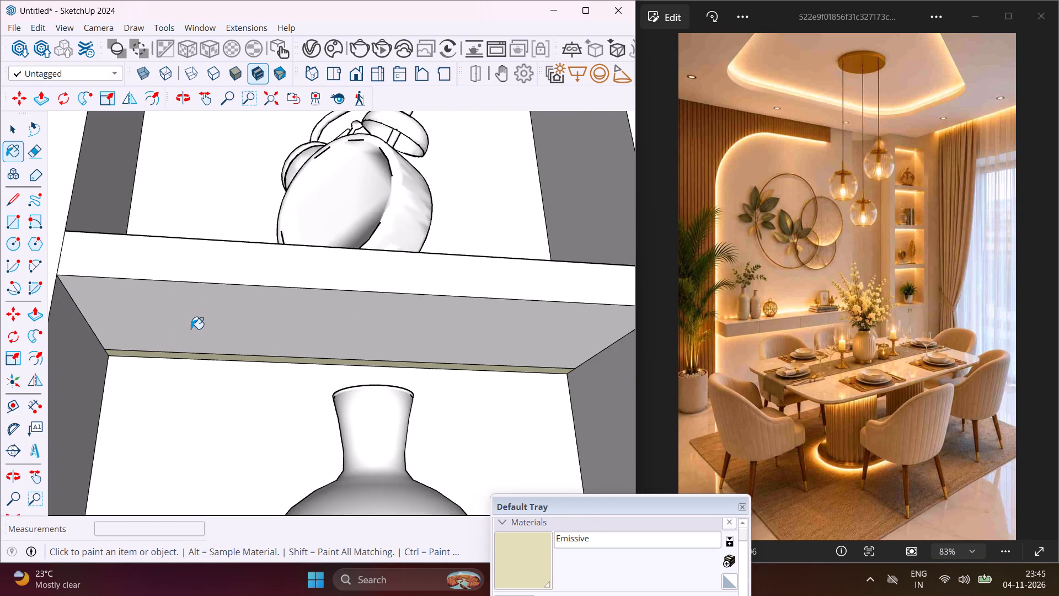
scroll(191, 323, down, 16)
scroll(212, 420, up, 2)
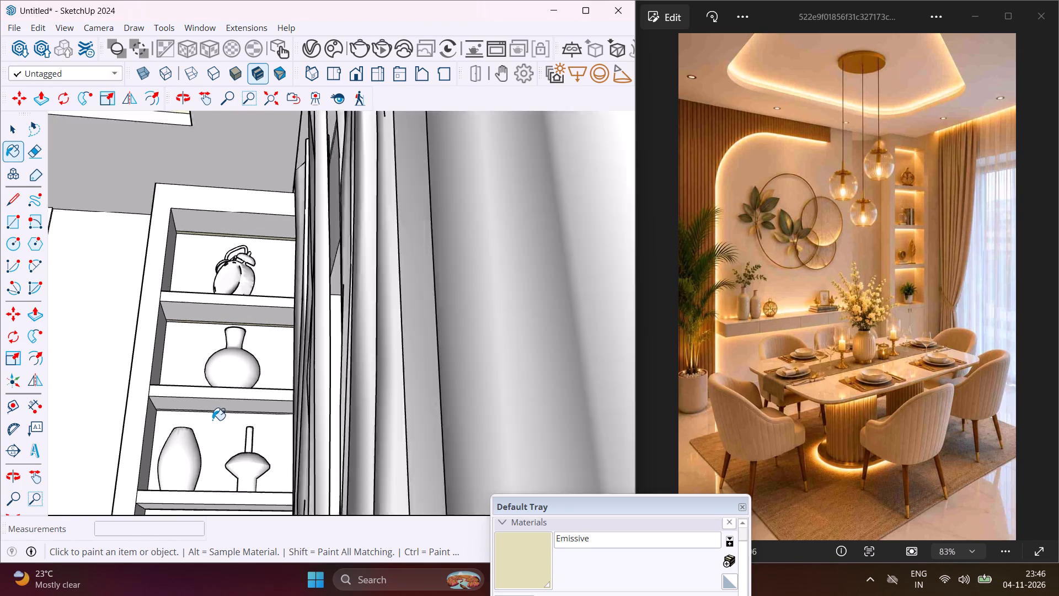
Paint the rear ceiling strip of the niche holding the two vases with Emissive.
scroll(212, 420, up, 15)
click(214, 381)
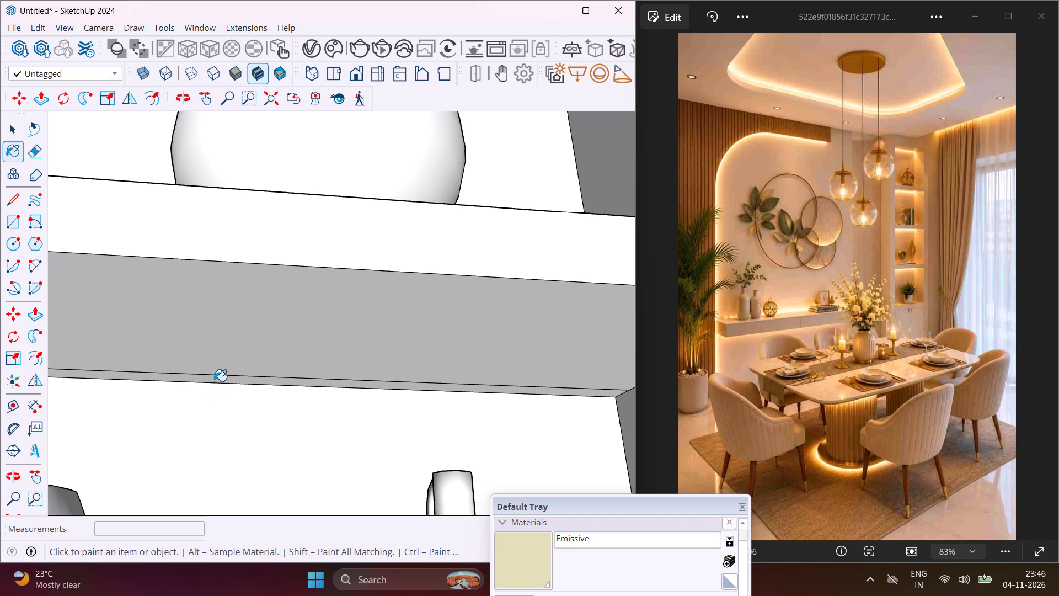
scroll(208, 337, down, 9)
scroll(238, 304, up, 1)
scroll(238, 304, down, 15)
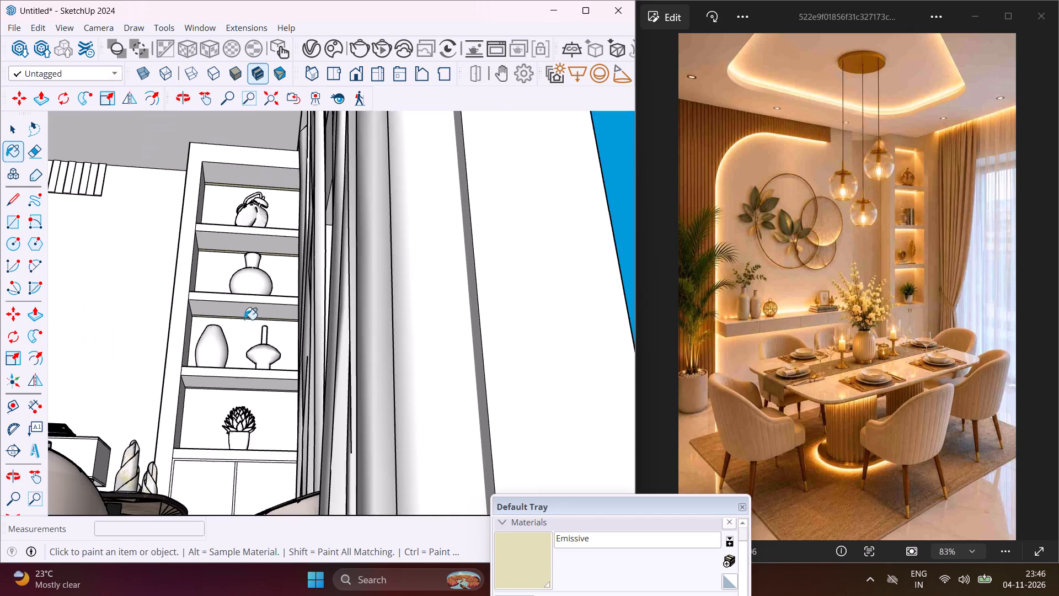
Paint the rear ceiling strip of the potted plant's niche with Emissive.
scroll(238, 396, up, 20)
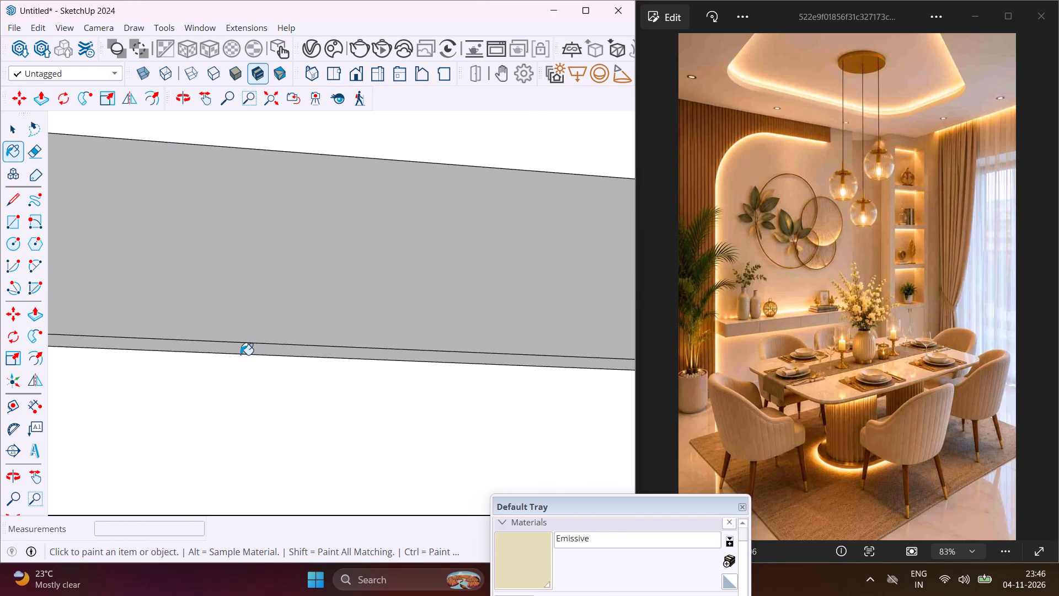
click(240, 355)
click(248, 352)
scroll(188, 419, down, 6)
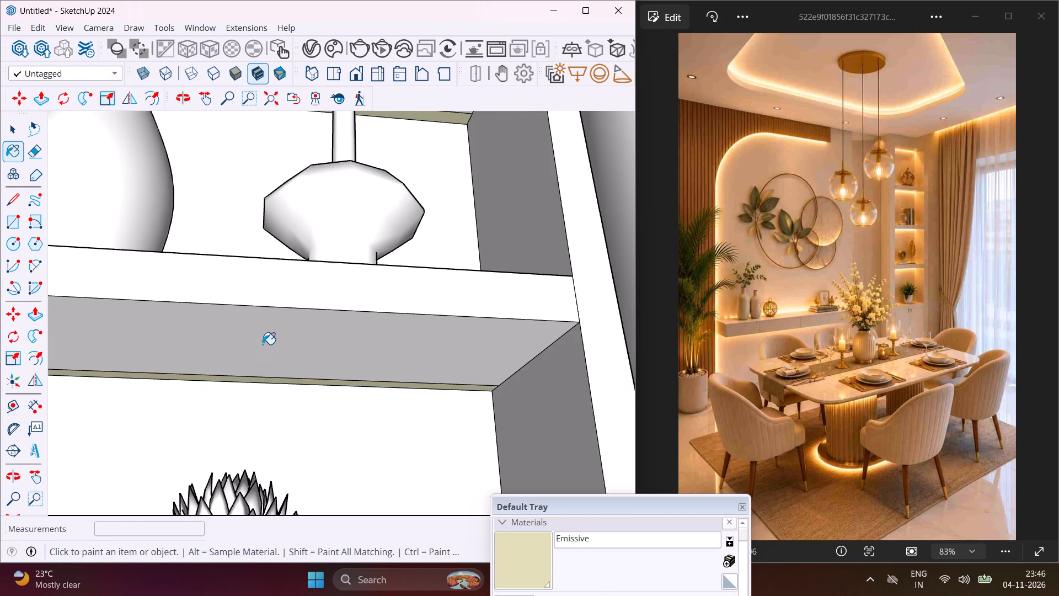
scroll(263, 344, down, 5)
Paint the vertical side face of the slatted wall's arched cutout with Emissive.
middle_drag(259, 308, 289, 423)
scroll(418, 264, down, 14)
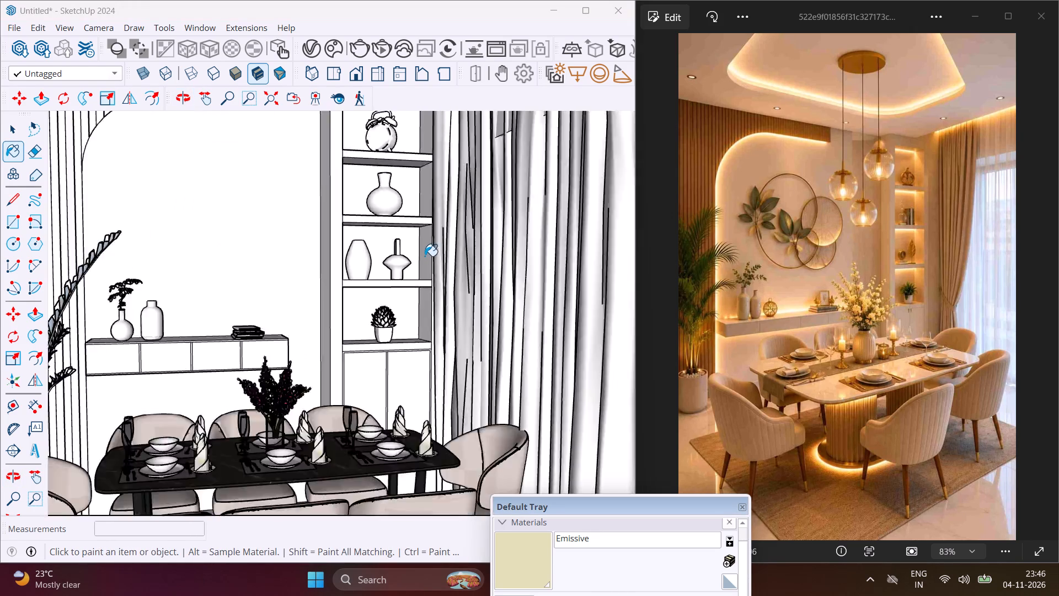
scroll(423, 256, down, 5)
middle_drag(315, 308, 206, 338)
scroll(227, 221, up, 3)
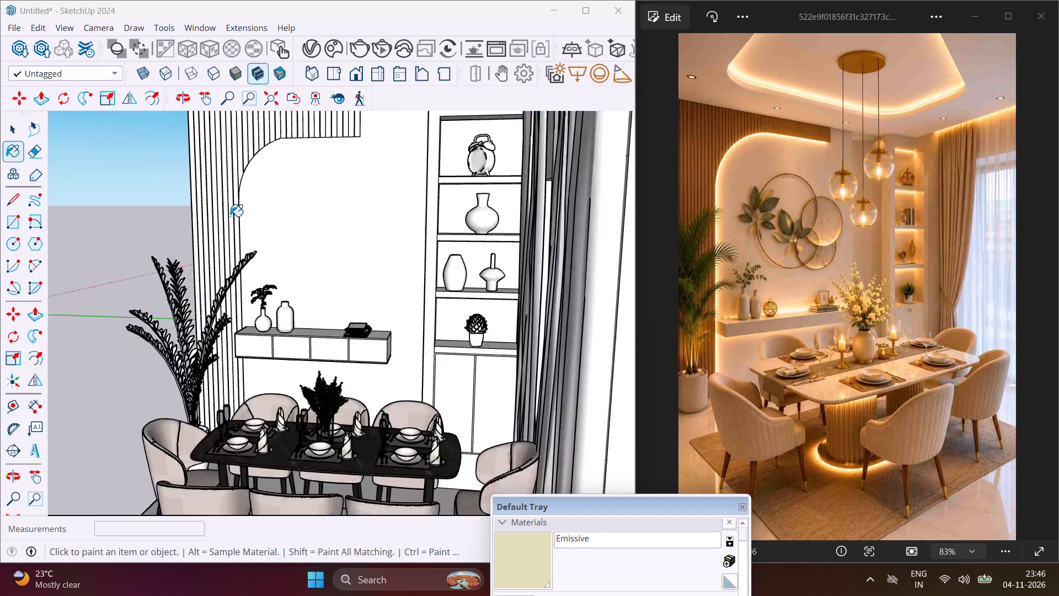
scroll(230, 216, up, 18)
scroll(264, 203, up, 3)
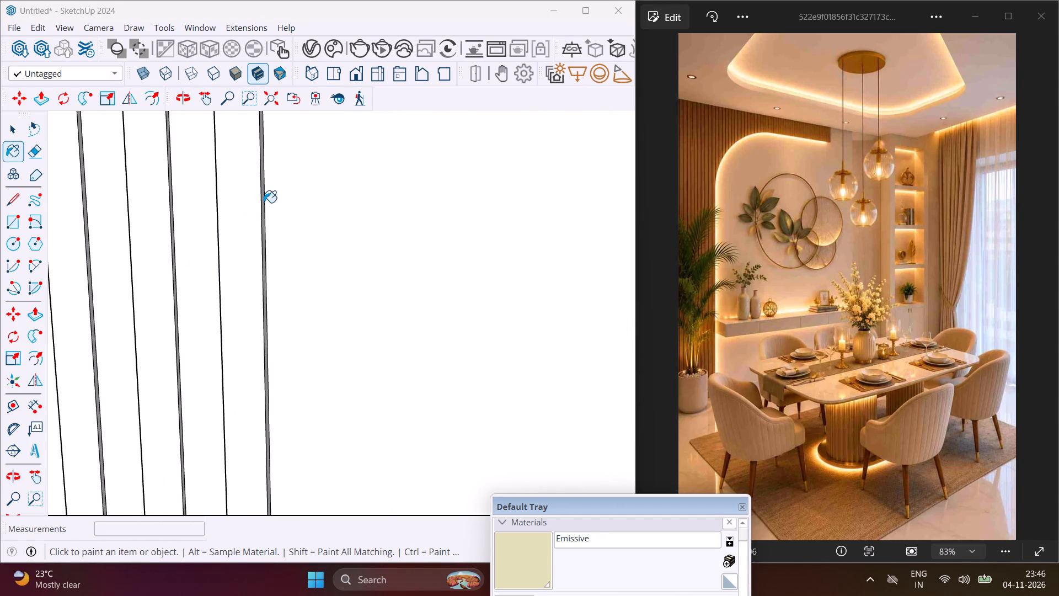
click(264, 203)
scroll(255, 214, down, 12)
scroll(244, 258, down, 4)
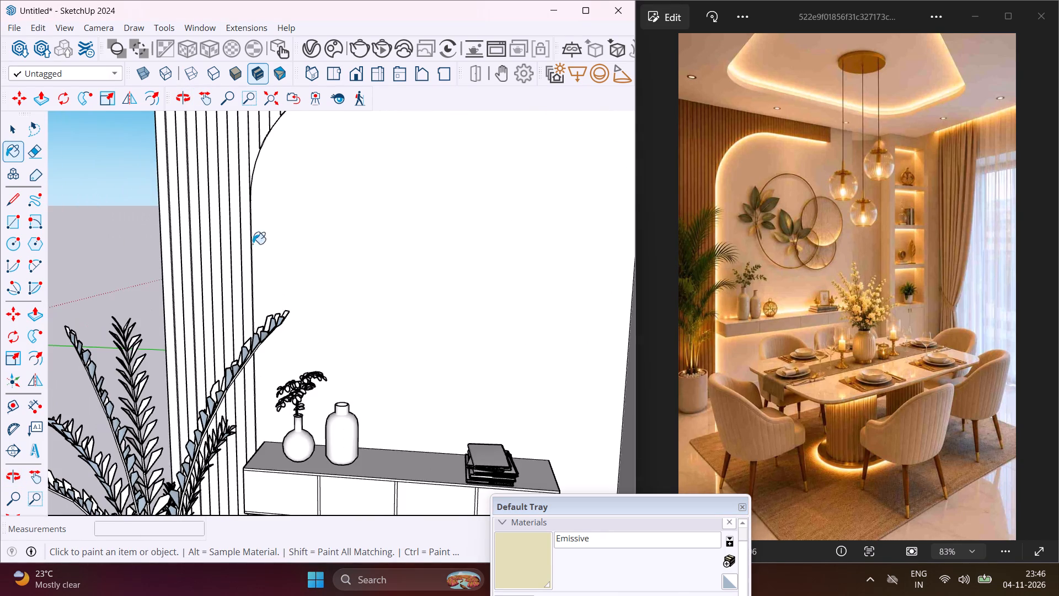
Paint the slat and groove edge faces along the lower part of the cutout's curve with Emissive.
scroll(259, 153, up, 20)
scroll(259, 153, up, 1)
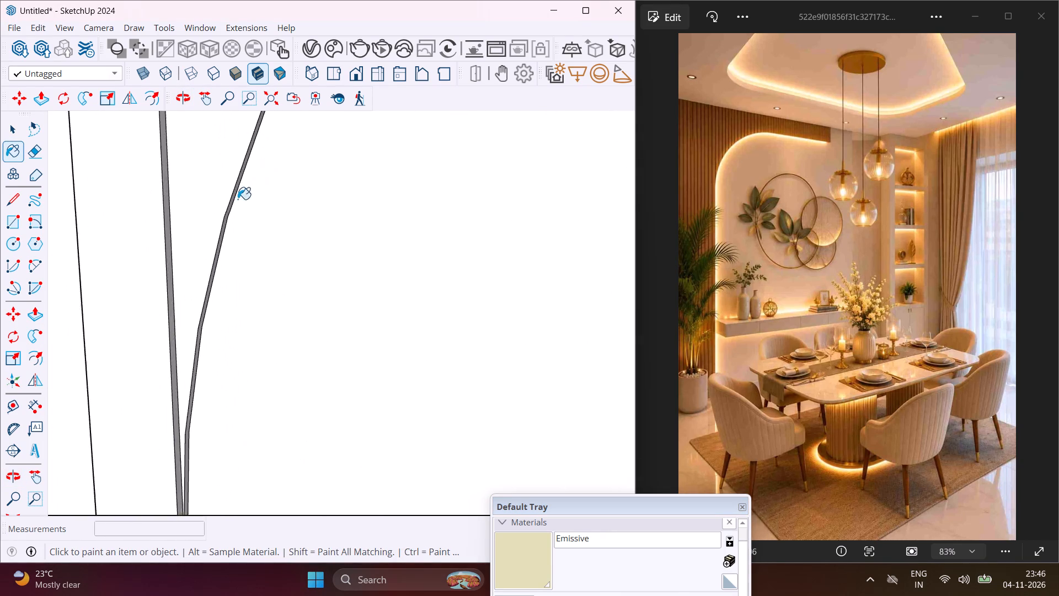
scroll(238, 199, up, 6)
click(222, 216)
scroll(212, 242, down, 6)
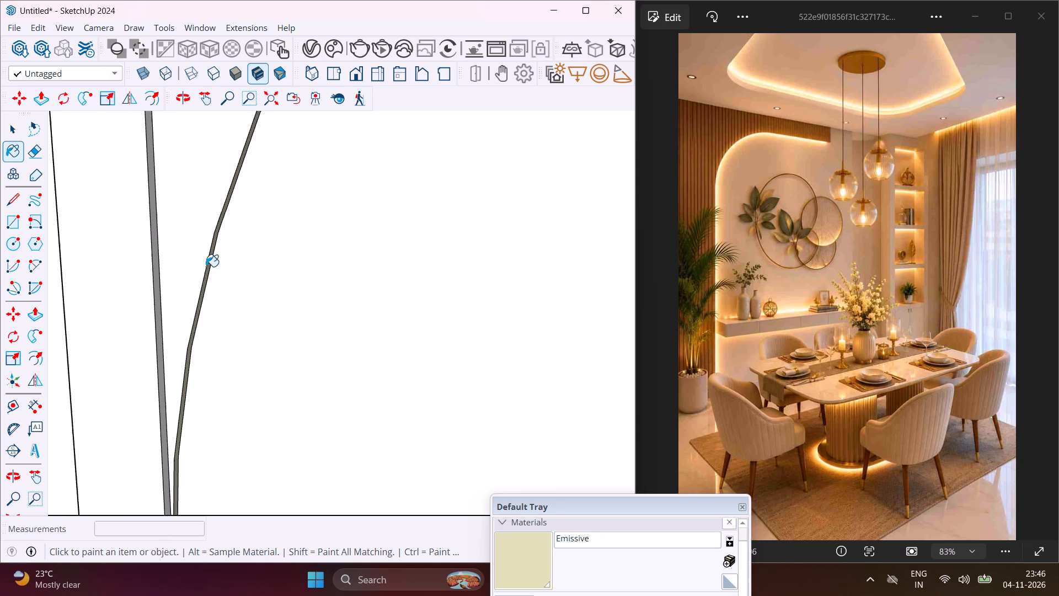
scroll(206, 267, down, 6)
scroll(237, 178, up, 5)
click(237, 175)
scroll(225, 217, down, 4)
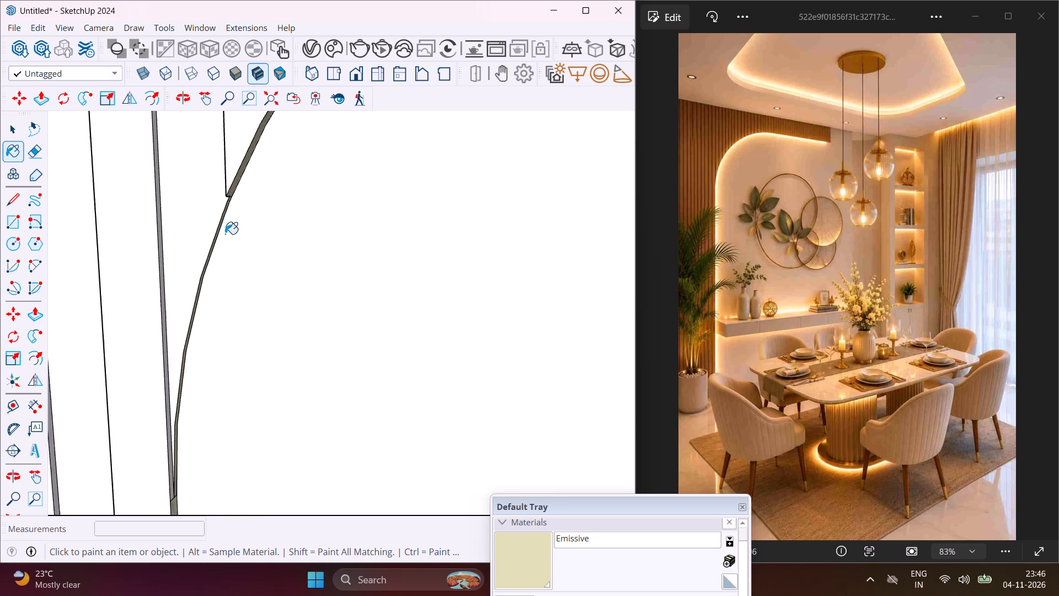
scroll(225, 234, down, 13)
Paint the remaining unpainted slat and groove edge faces farther up the cutout's curve with Emissive.
scroll(275, 166, up, 8)
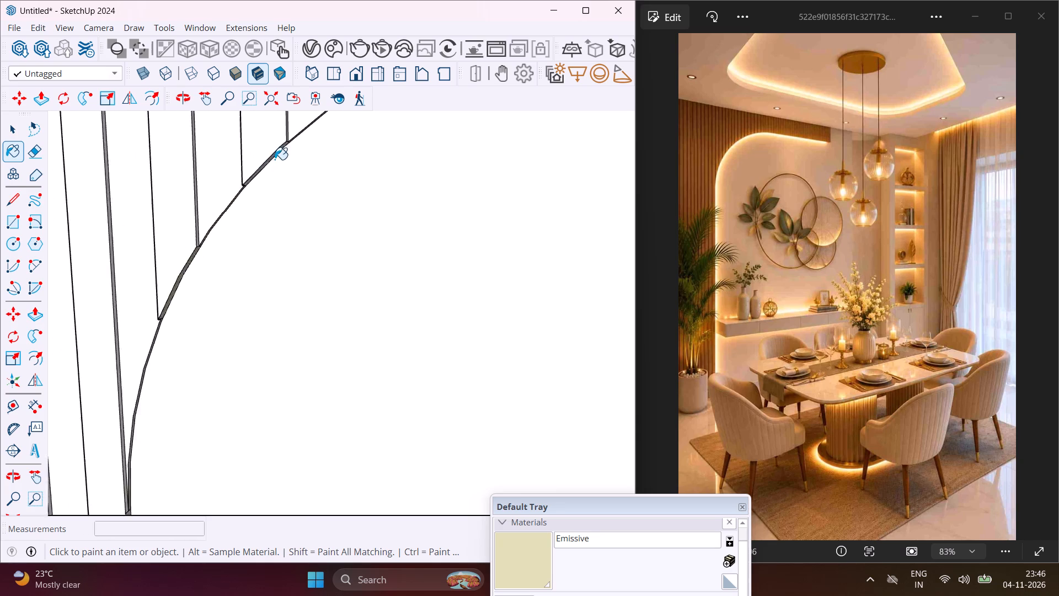
scroll(275, 159, up, 10)
click(268, 153)
scroll(186, 225, up, 4)
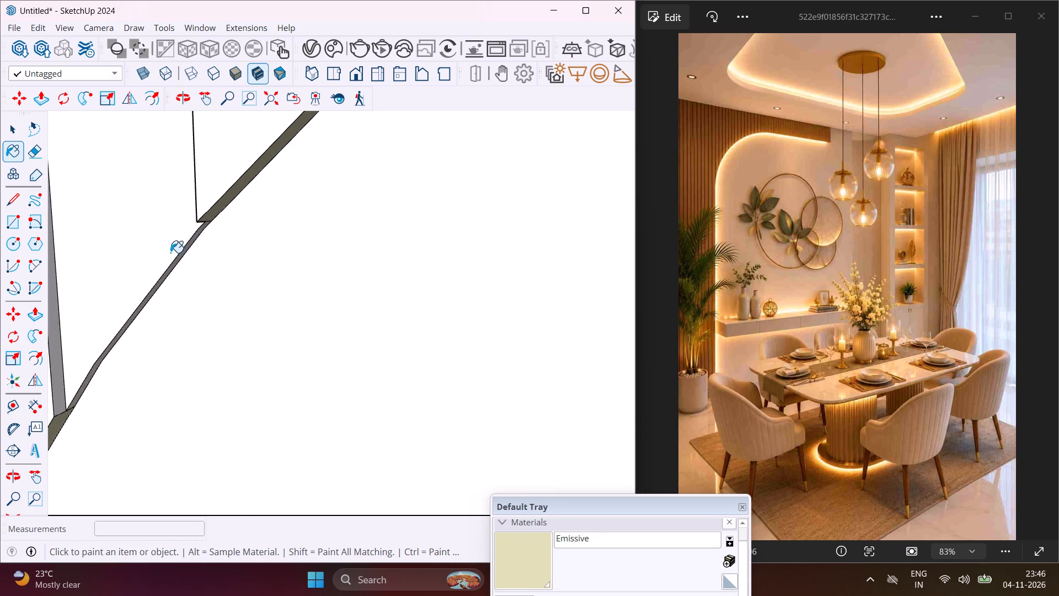
scroll(165, 267, up, 3)
click(186, 252)
scroll(118, 279, down, 11)
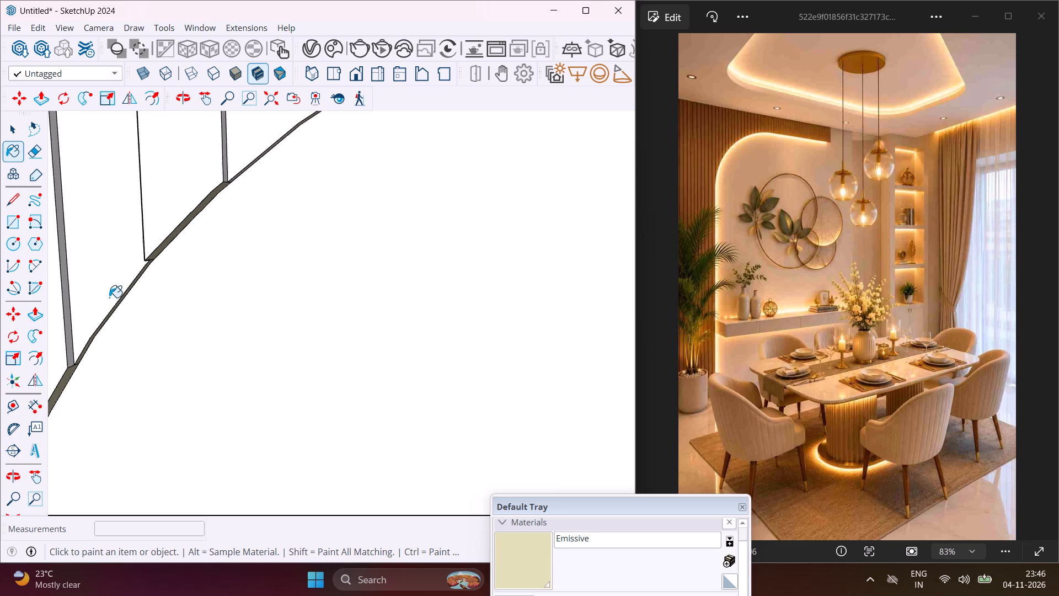
scroll(109, 297, down, 4)
scroll(225, 198, up, 12)
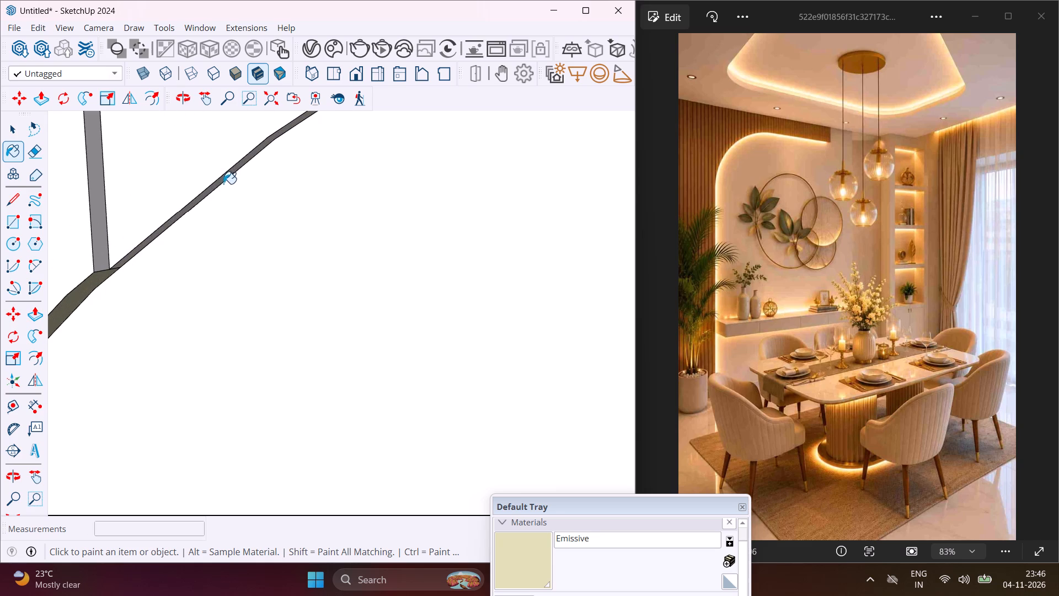
click(222, 181)
scroll(140, 231, down, 9)
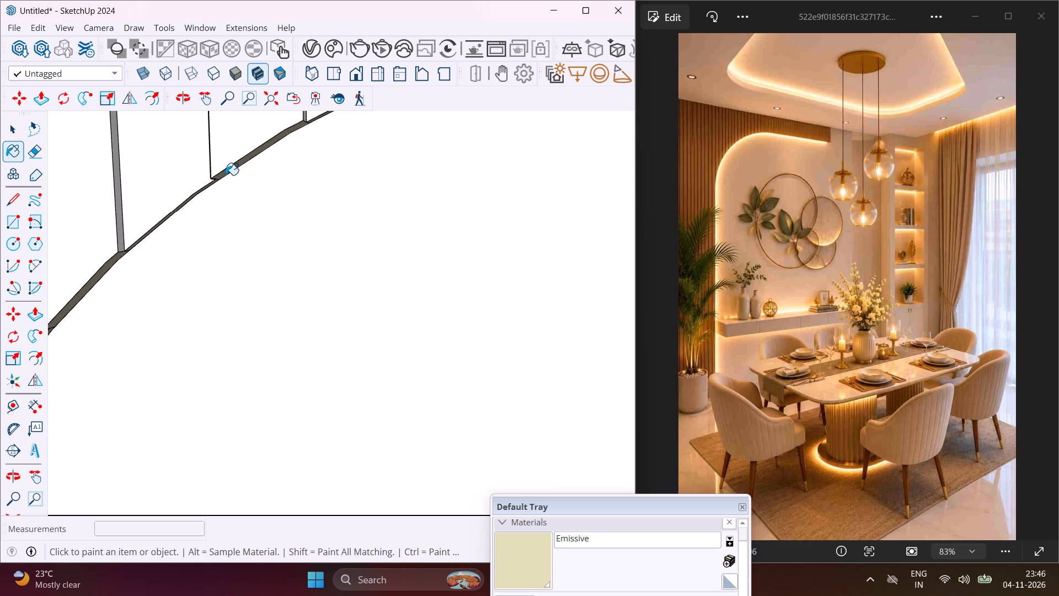
Examine the curved edge of the arched cutout for faces still missing the Emissive material.
scroll(226, 175, down, 1)
middle_drag(223, 169, 158, 87)
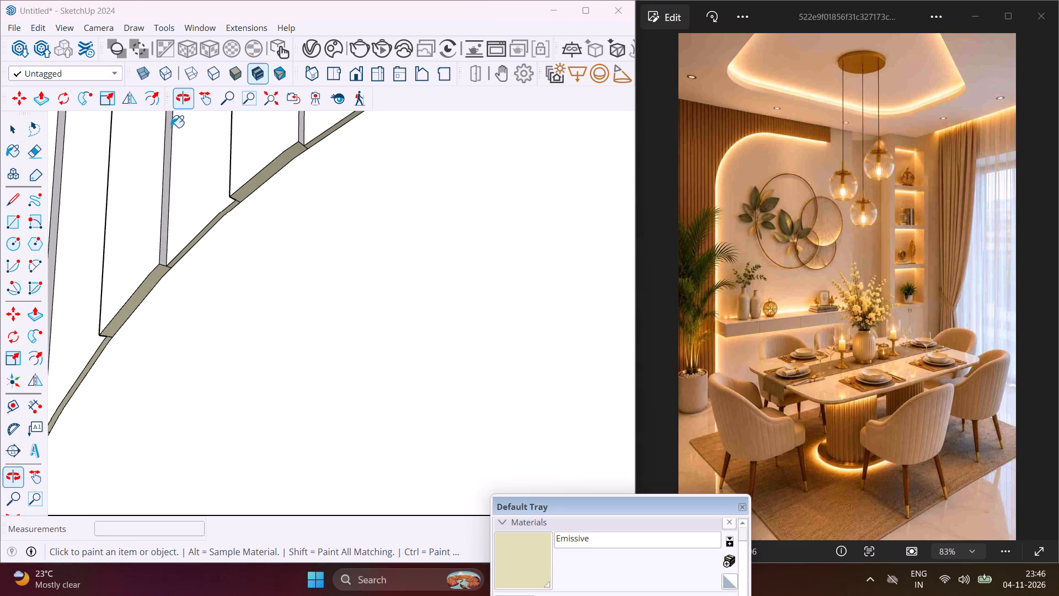
scroll(214, 224, down, 2)
scroll(212, 236, up, 1)
scroll(212, 240, down, 3)
middle_drag(214, 253, 435, 325)
scroll(365, 322, down, 4)
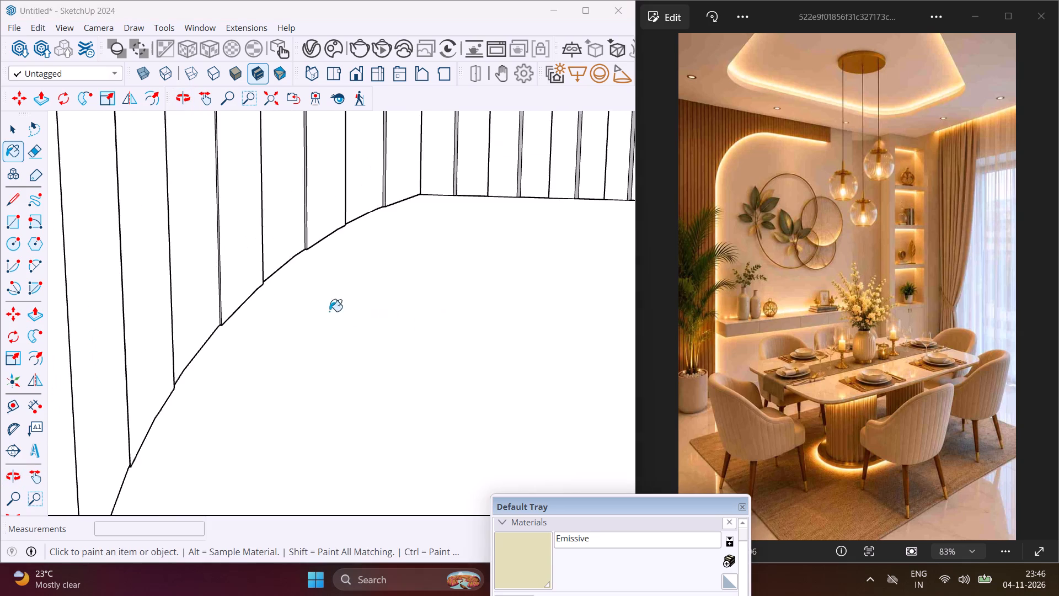
Paint the back wall face inside the slatted wall's arched cutout with Color M03.
scroll(295, 306, down, 5)
scroll(197, 294, down, 18)
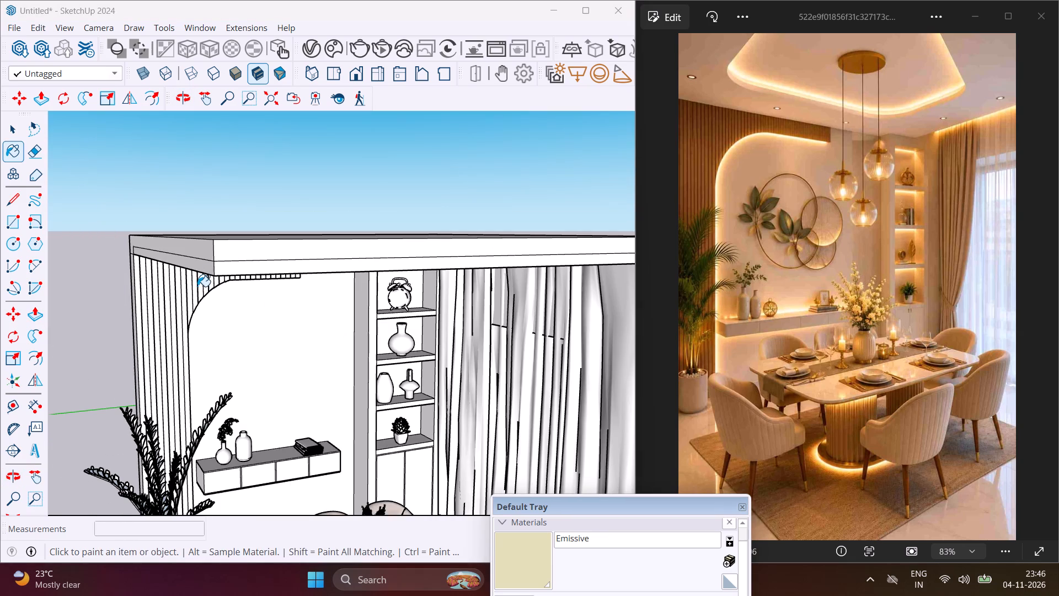
key(Escape)
key(space)
scroll(238, 245, down, 8)
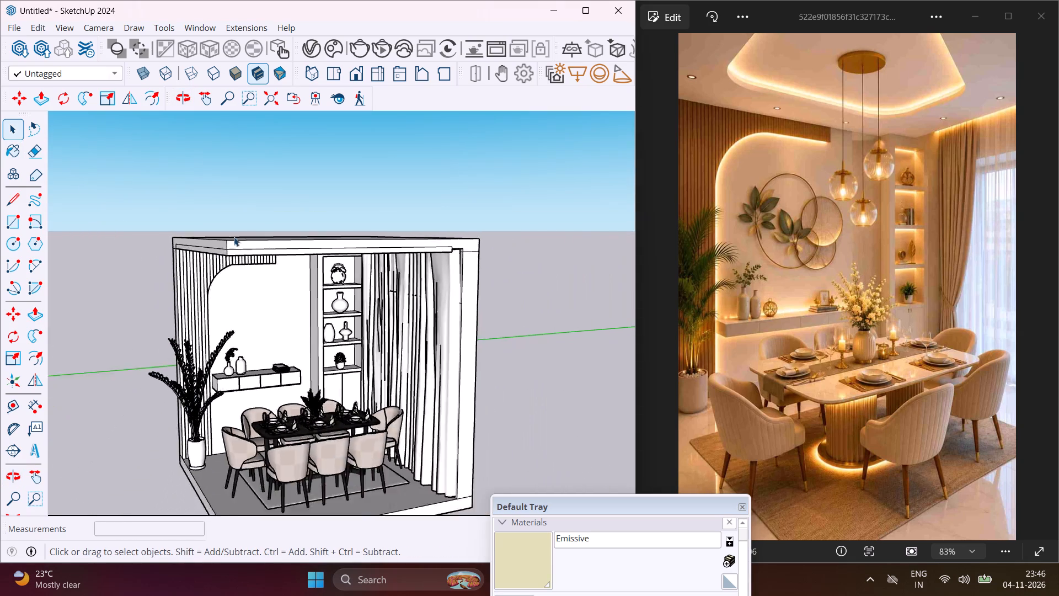
scroll(234, 237, down, 3)
scroll(260, 297, up, 10)
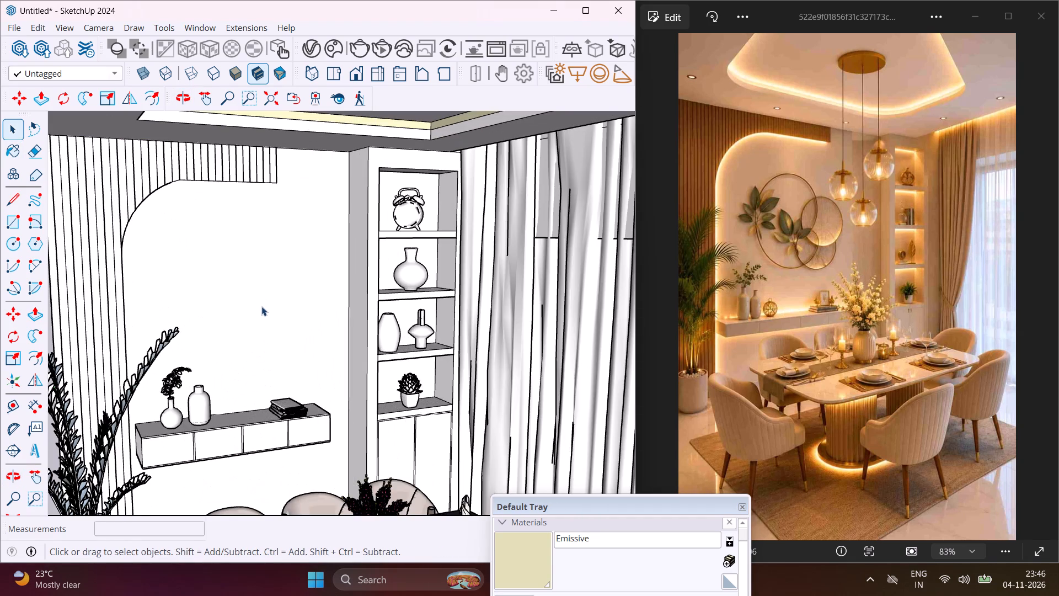
middle_drag(261, 306, 247, 286)
click(249, 289)
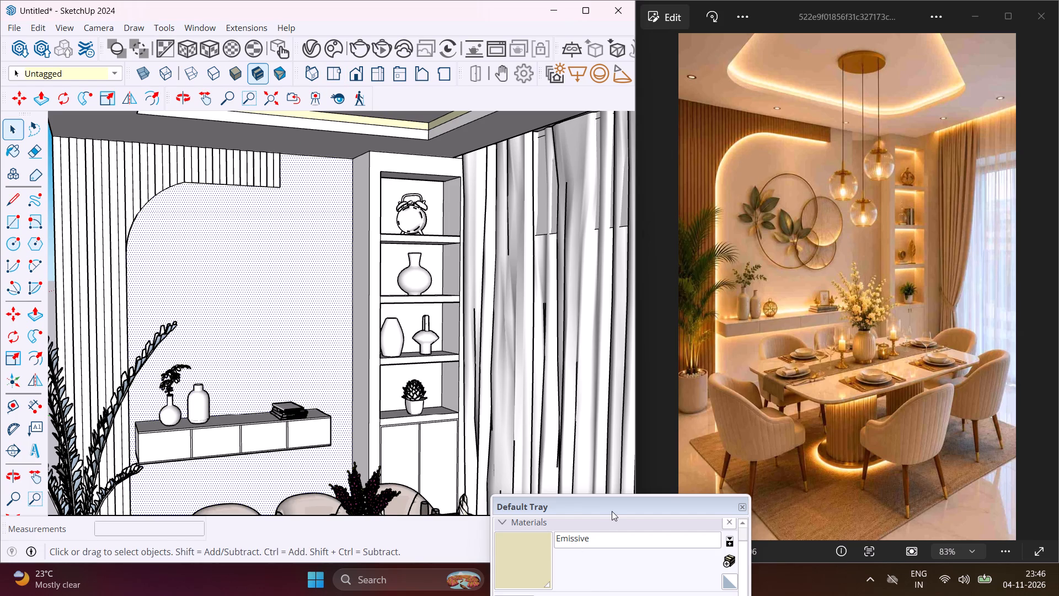
drag(612, 511, 624, 344)
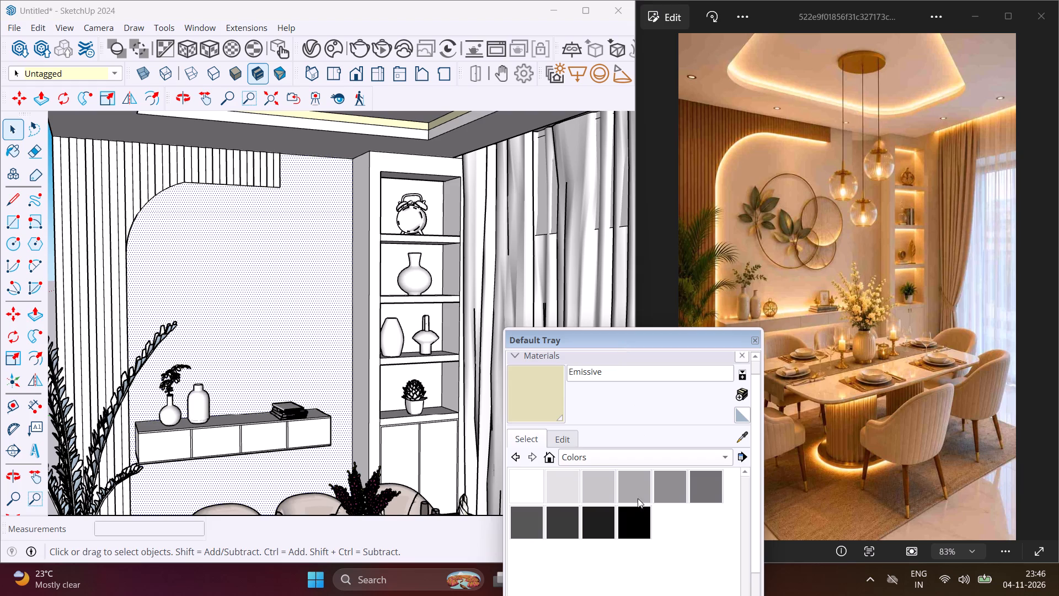
click(637, 495)
click(274, 284)
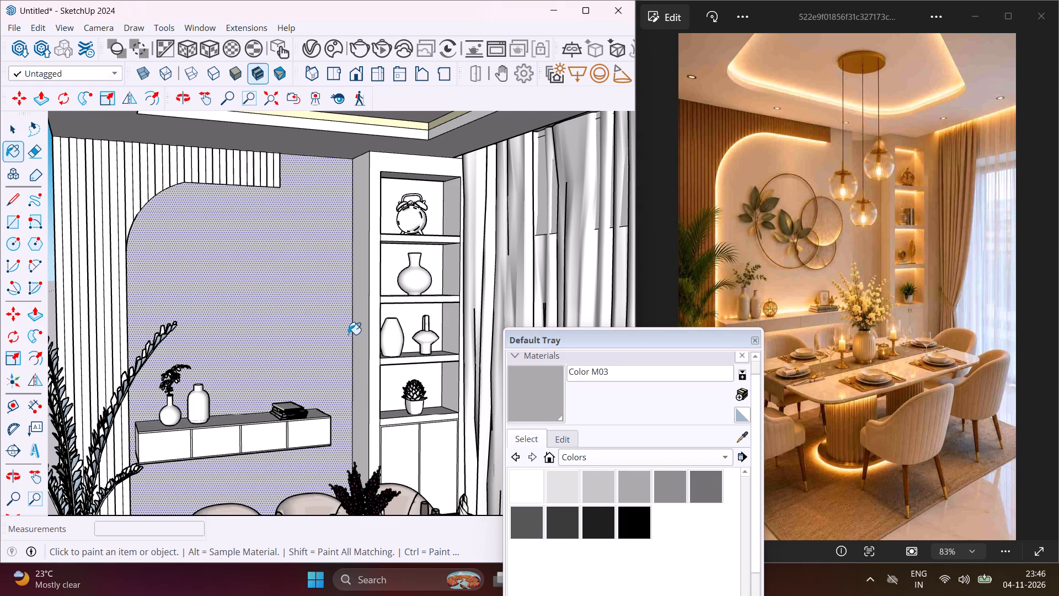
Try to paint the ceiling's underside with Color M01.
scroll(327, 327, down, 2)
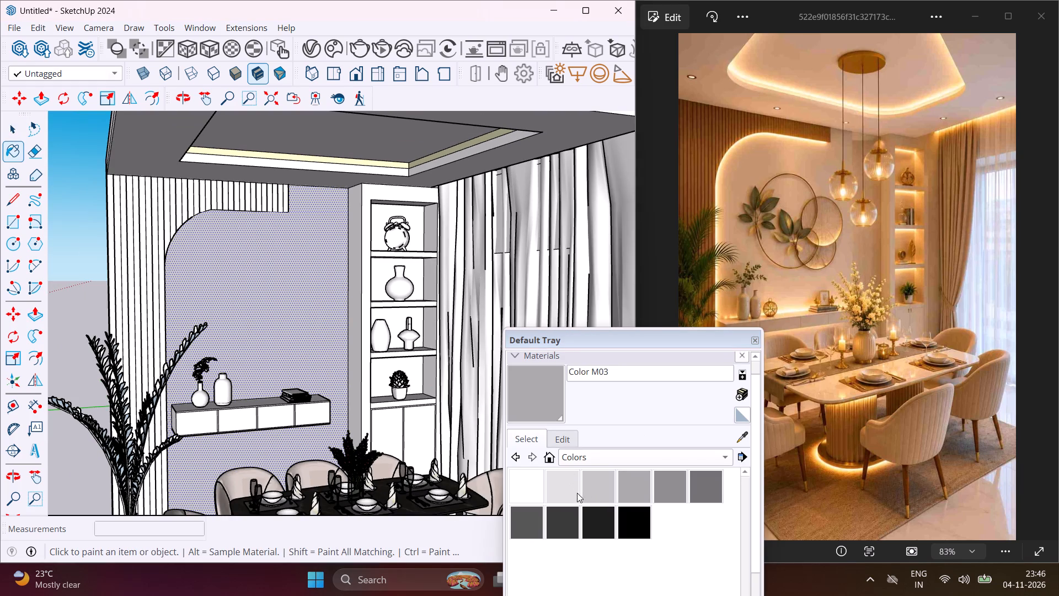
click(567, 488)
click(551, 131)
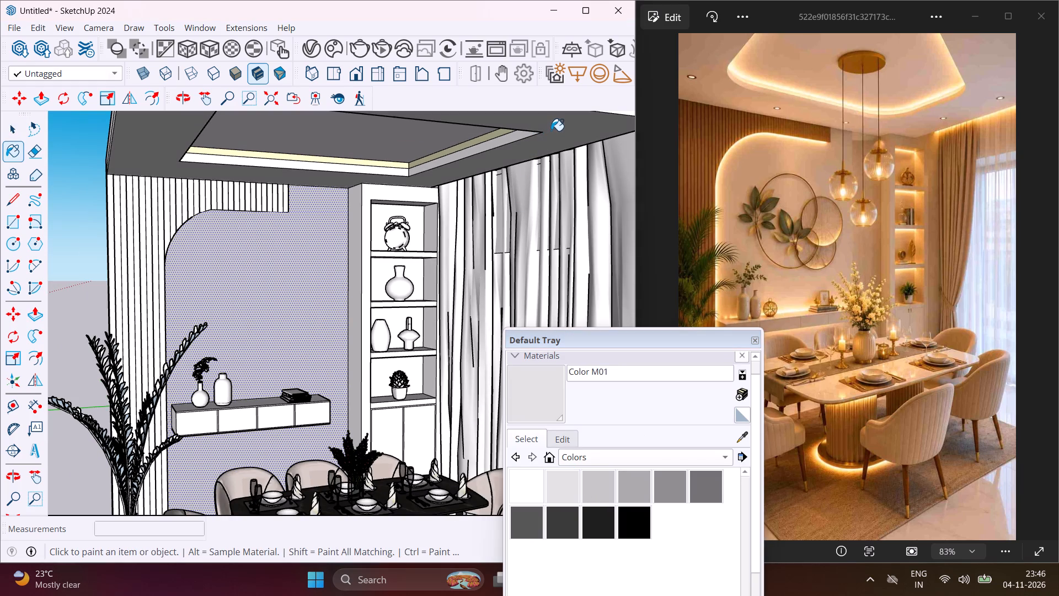
Reapply Color M03 to the arched back wall and give it texture image ce173397e33b8210be720ac722c728e3 from Desktop's painting downloading folder.
click(629, 494)
click(261, 299)
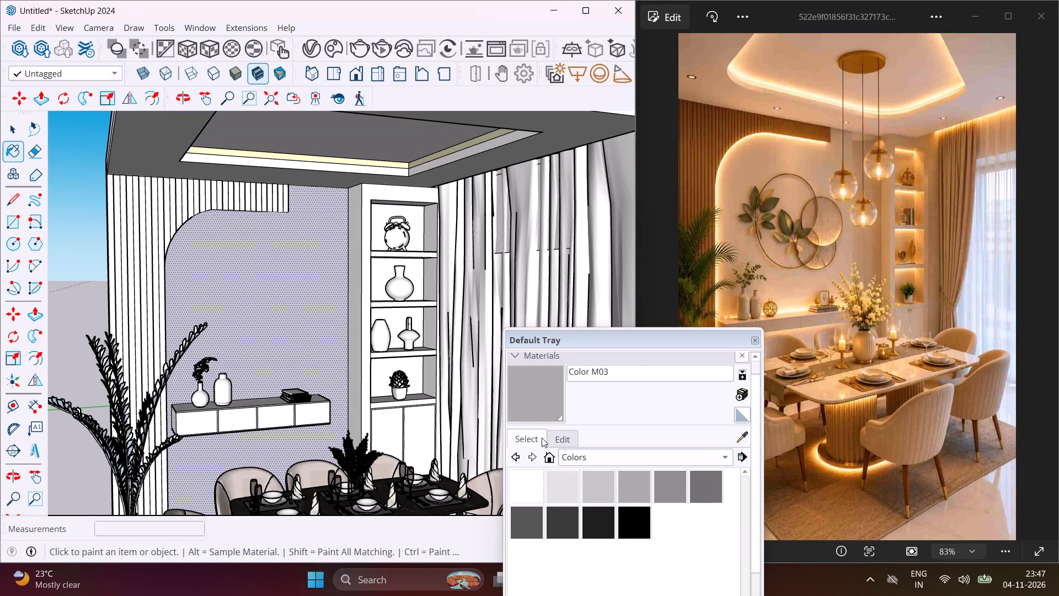
click(564, 443)
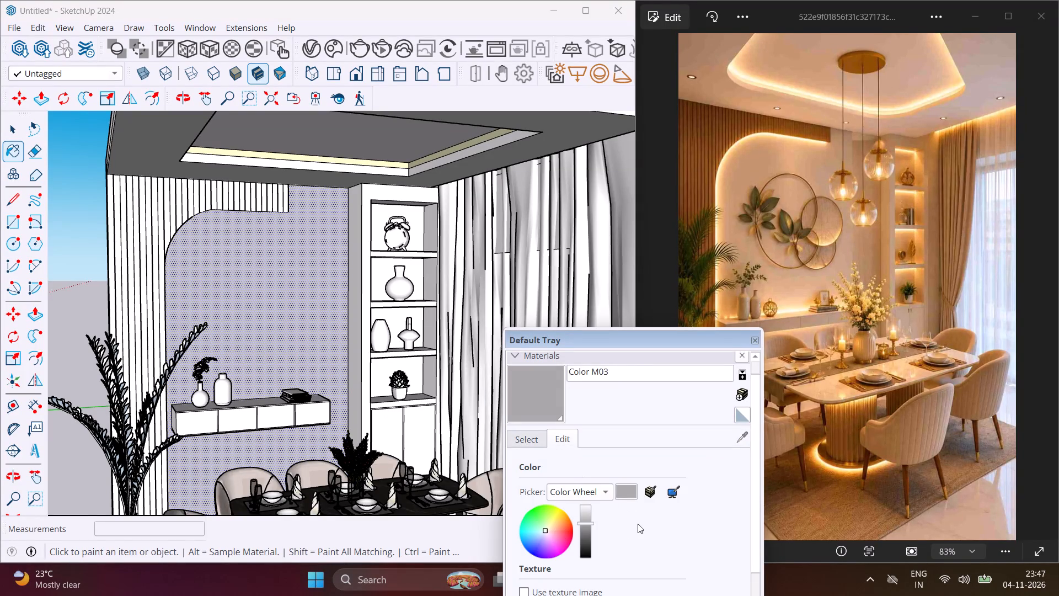
scroll(546, 526, down, 4)
click(658, 452)
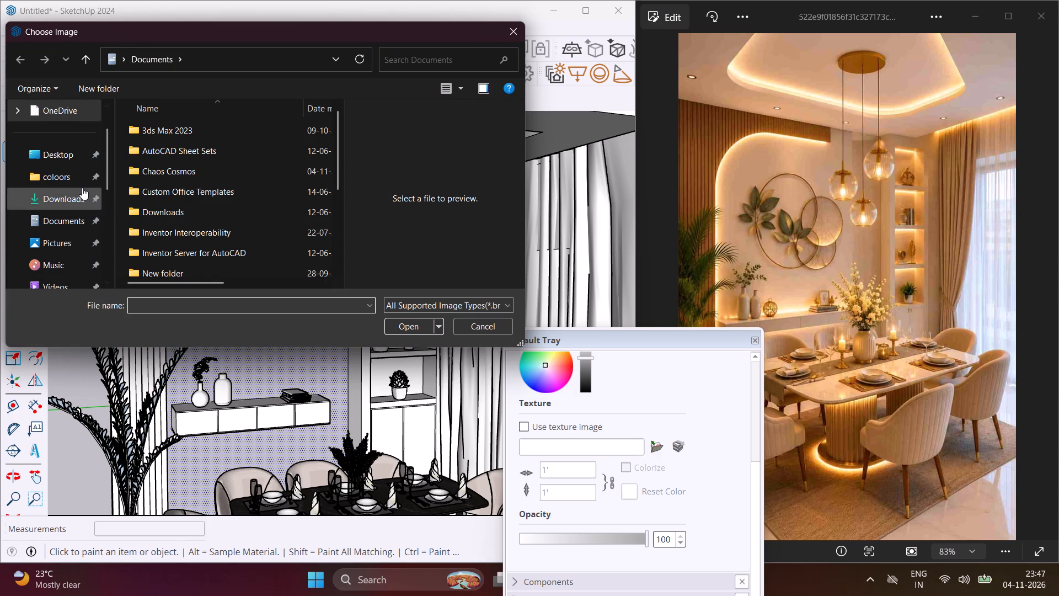
click(66, 156)
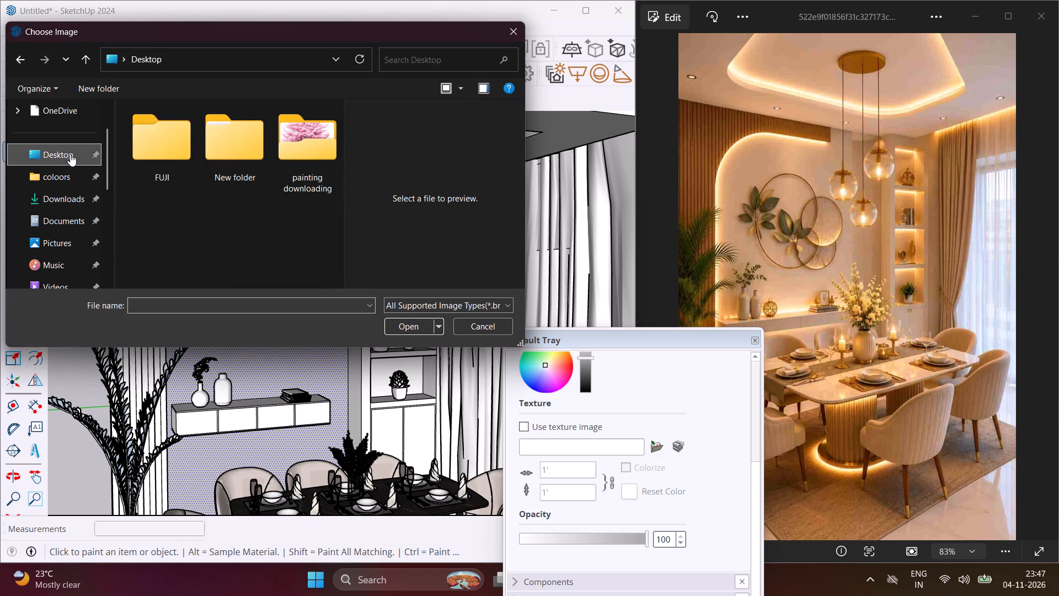
double_click(314, 135)
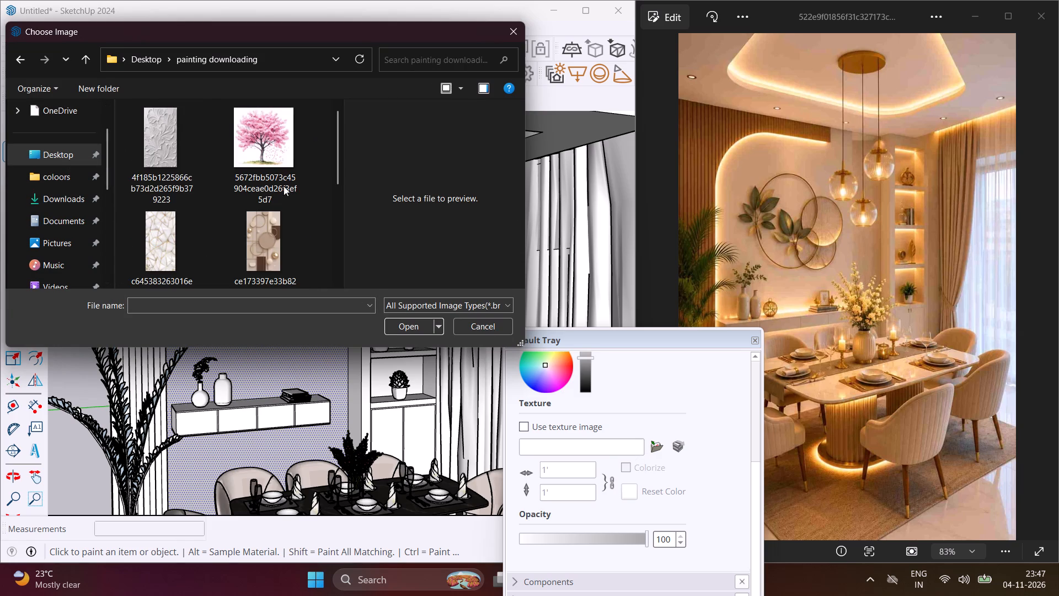
scroll(267, 229, down, 2)
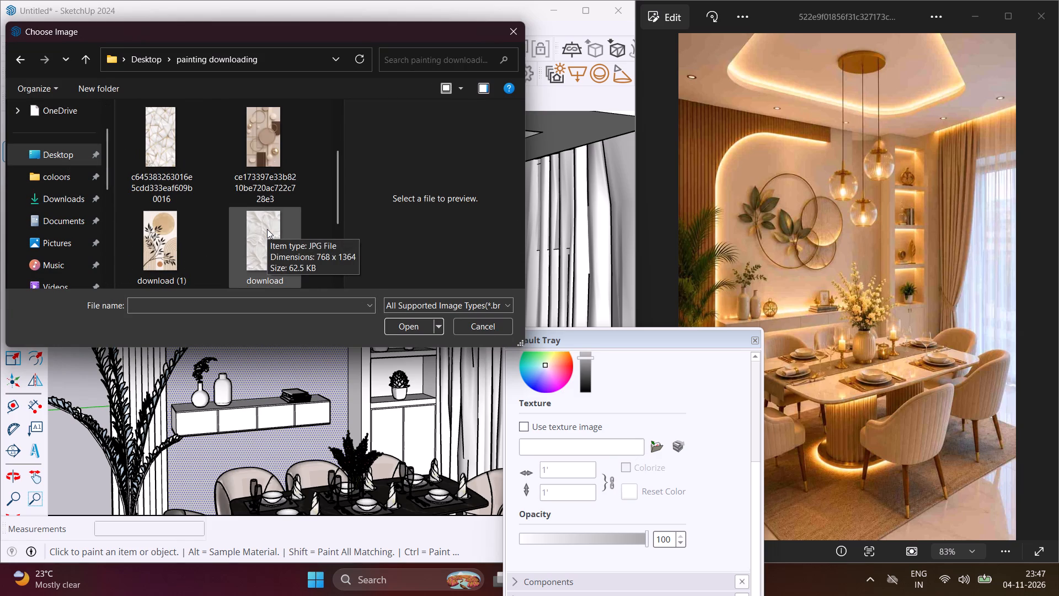
scroll(267, 229, down, 1)
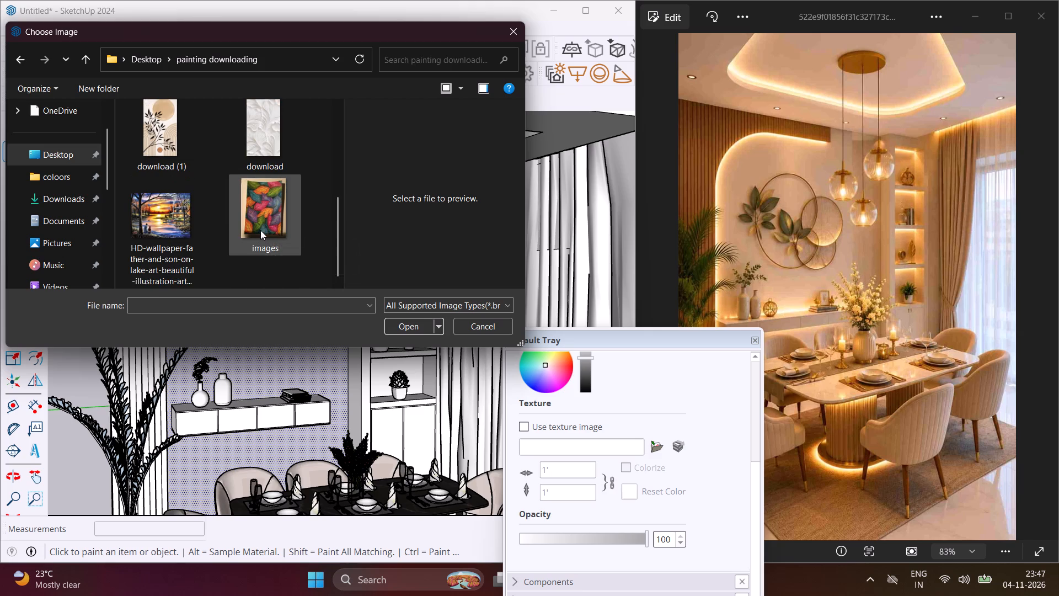
scroll(260, 230, up, 3)
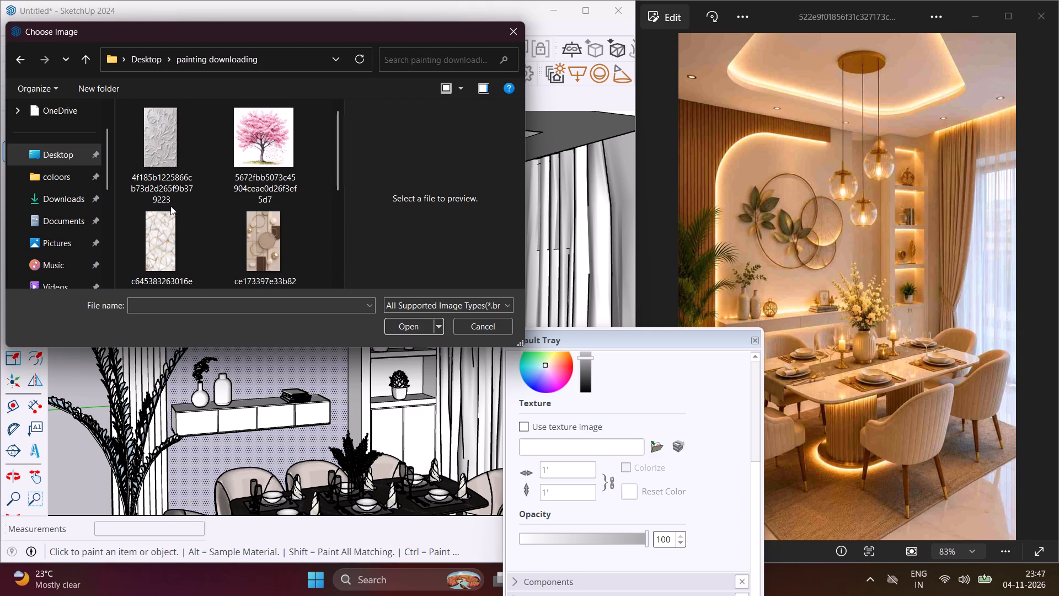
click(241, 231)
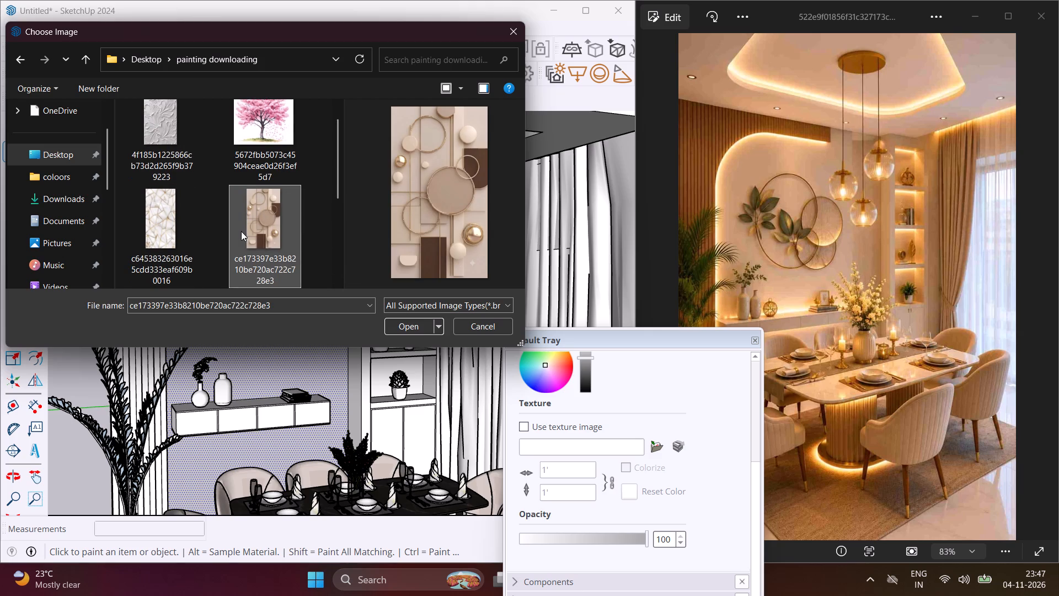
click(169, 156)
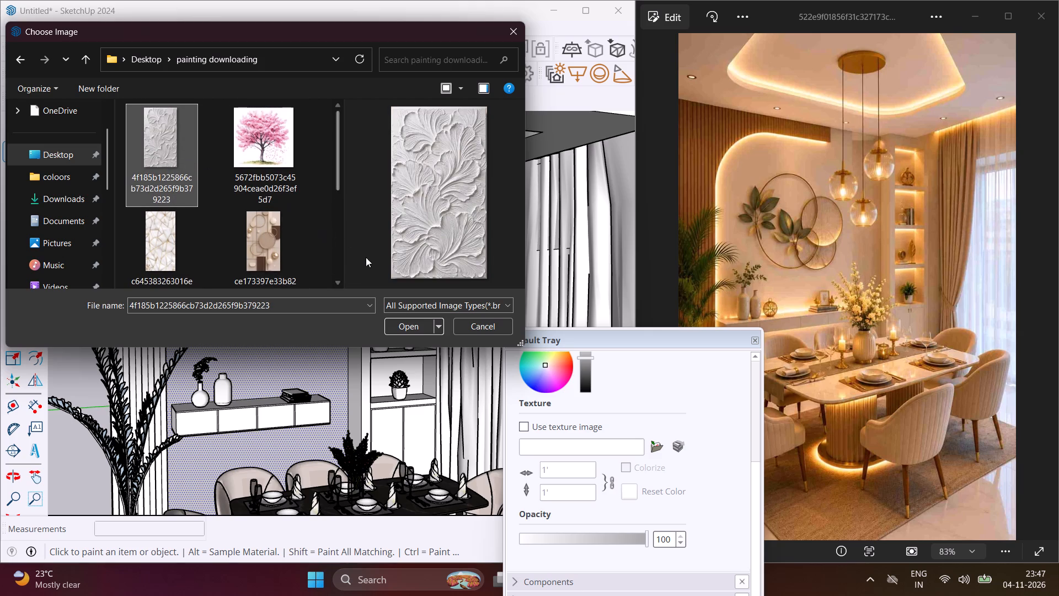
click(281, 247)
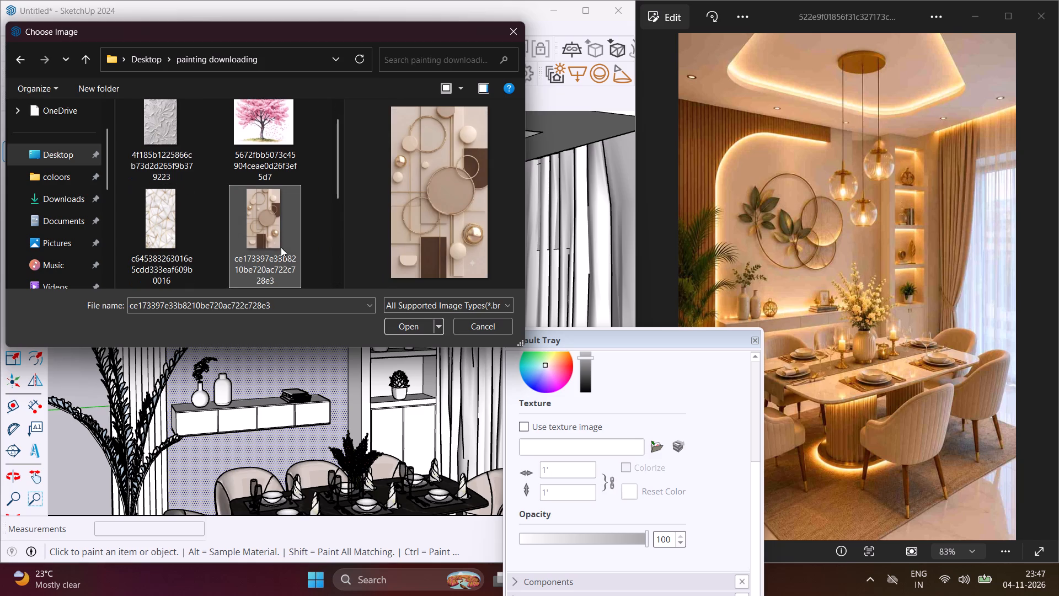
click(412, 325)
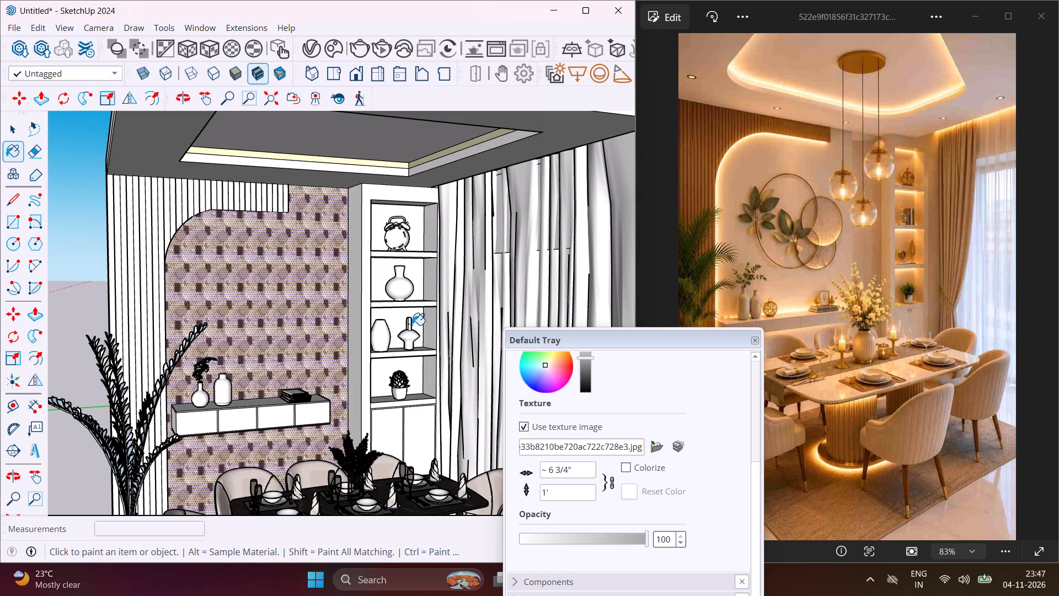
Reposition the back wall's circle-pattern texture and scale it up to several times its original size, then clear the selection.
right_click(233, 286)
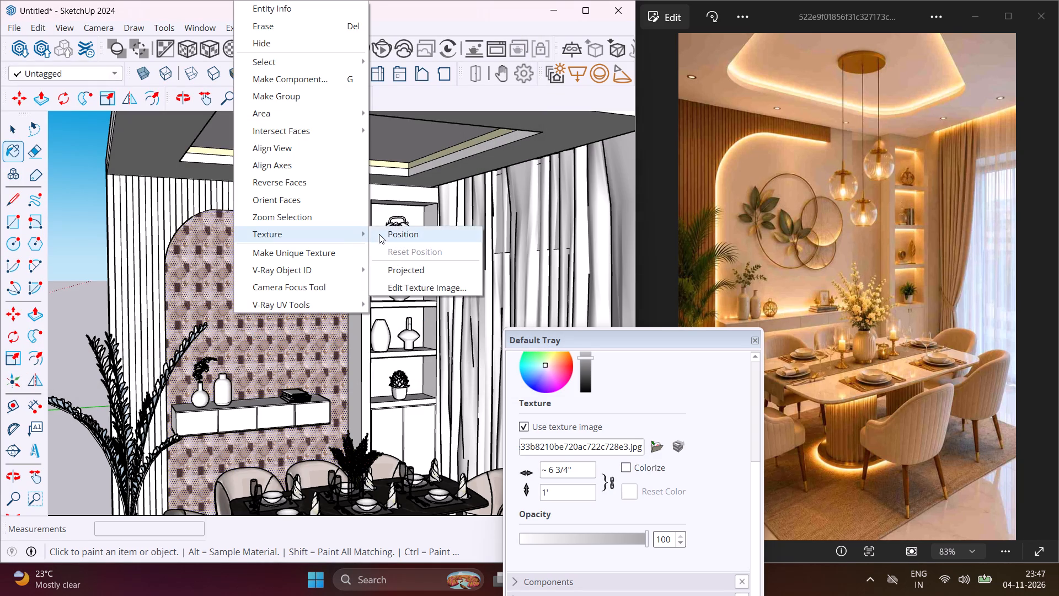
click(384, 232)
drag(243, 289, 232, 352)
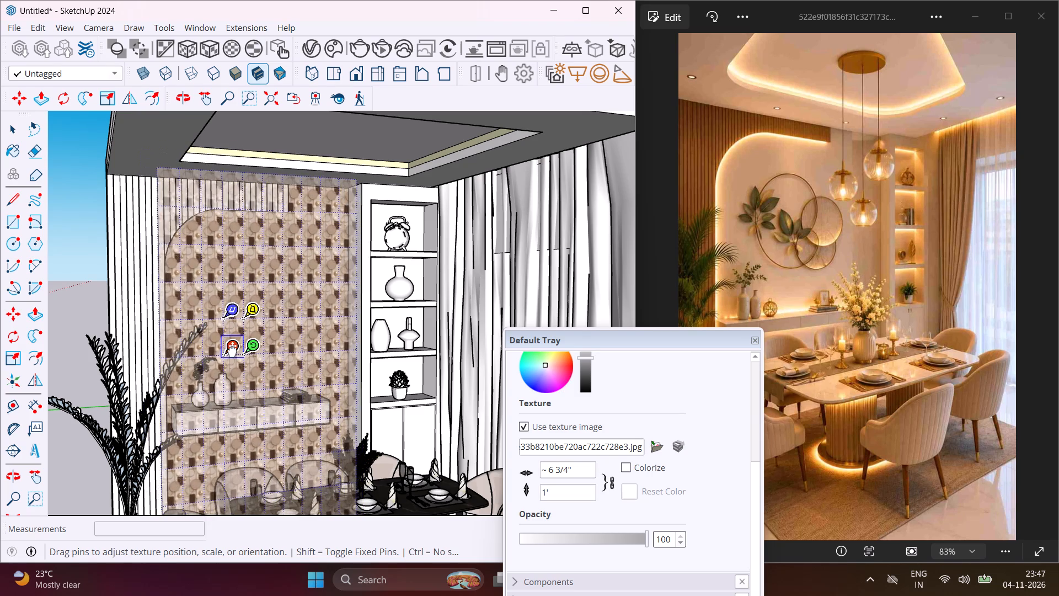
drag(232, 352, 229, 353)
drag(249, 351, 286, 348)
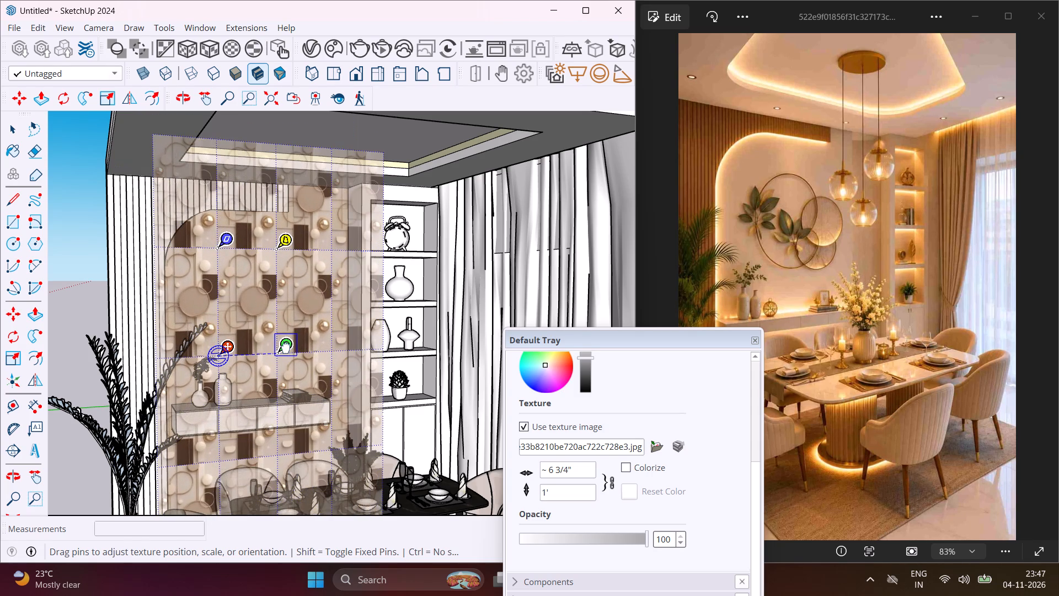
drag(286, 348, 299, 347)
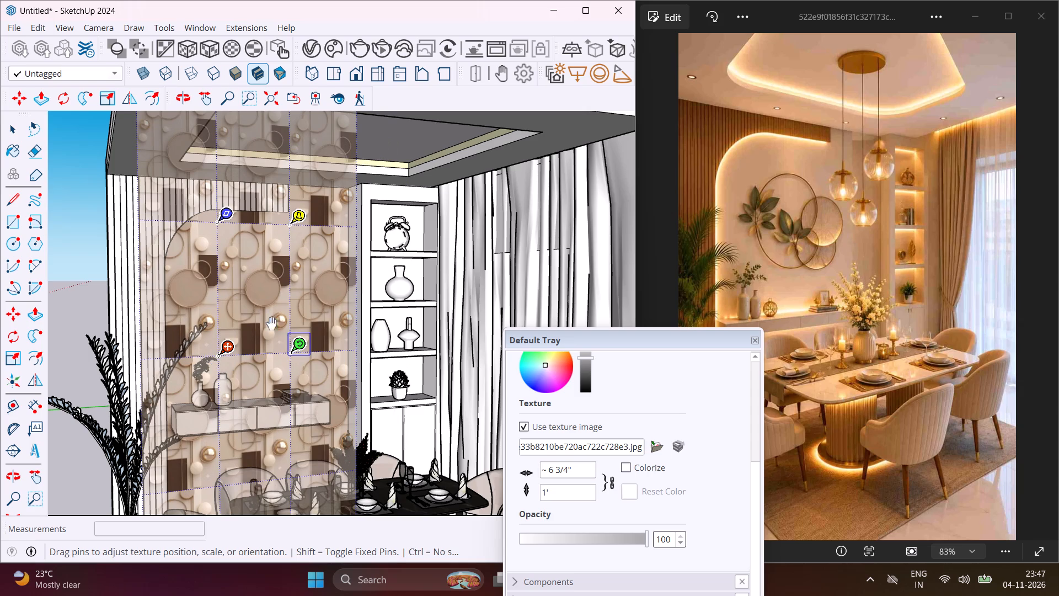
drag(221, 228, 221, 241)
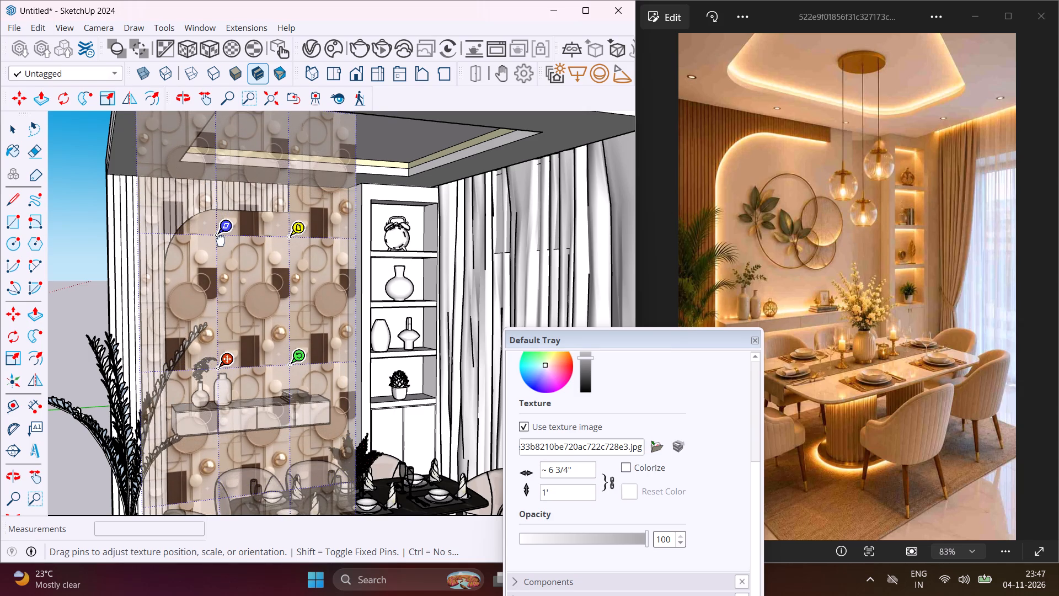
drag(221, 241, 220, 244)
drag(224, 233, 225, 240)
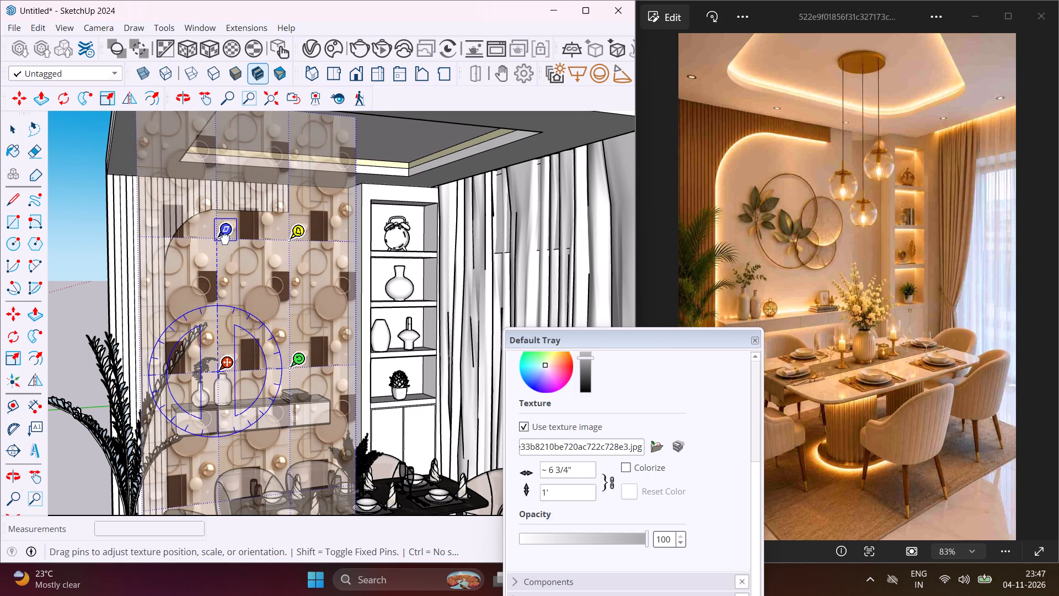
drag(225, 240, 223, 272)
drag(293, 365, 307, 365)
scroll(255, 337, down, 2)
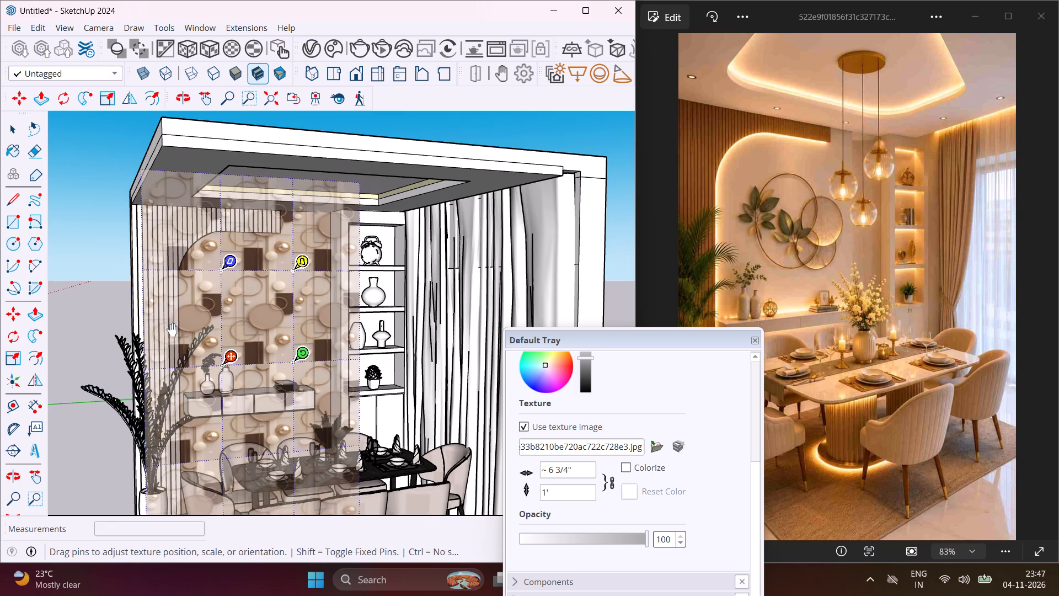
click(83, 304)
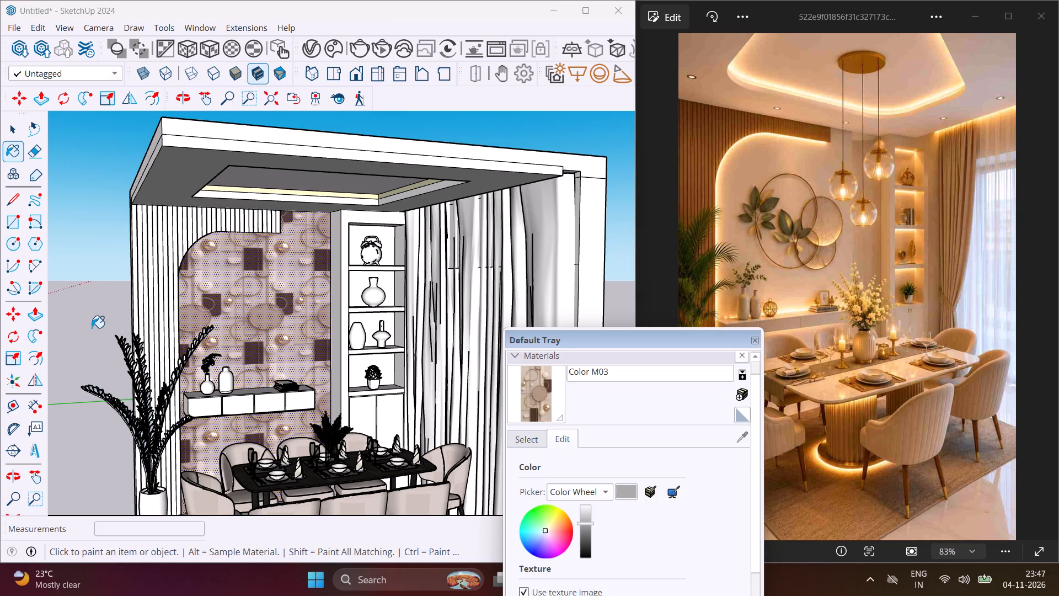
key(Escape)
key(space)
click(91, 328)
click(91, 328)
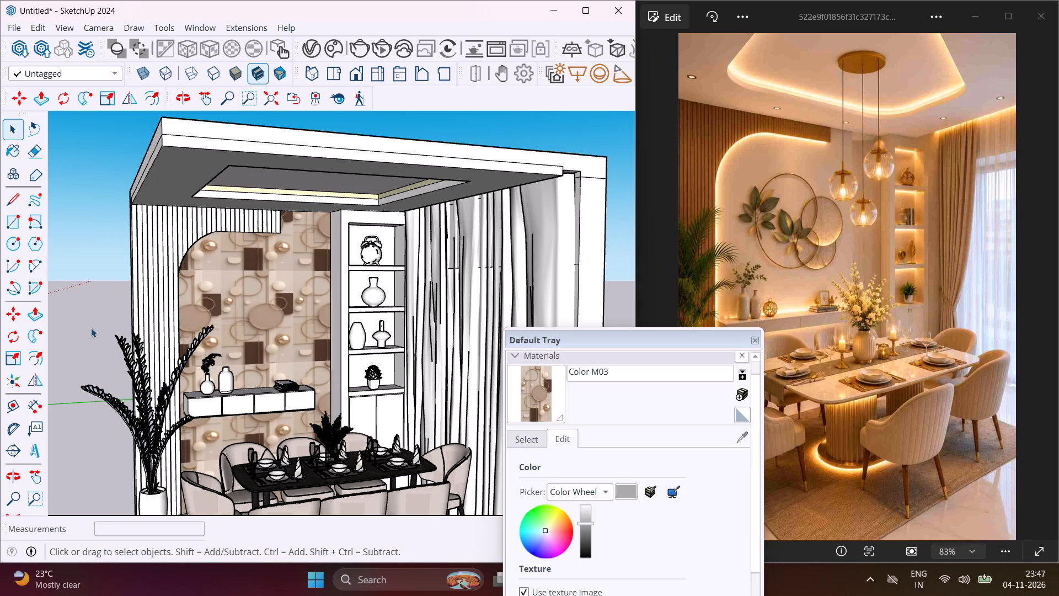
Shift the back wall's circle-pattern texture slightly sideways and enlarge it a little more using Texture Position.
scroll(197, 308, down, 1)
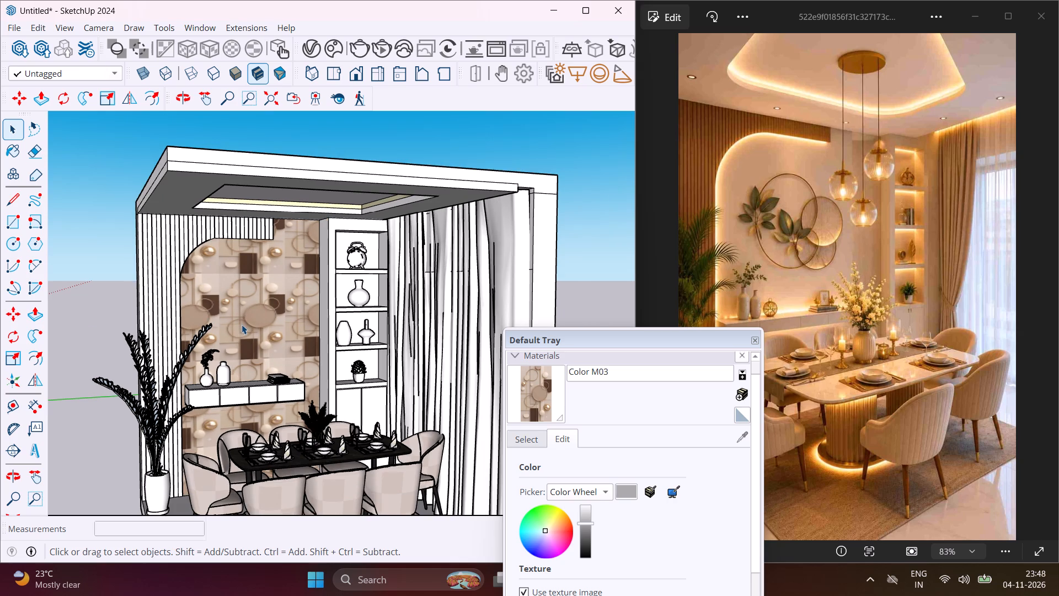
click(242, 324)
right_click(242, 324)
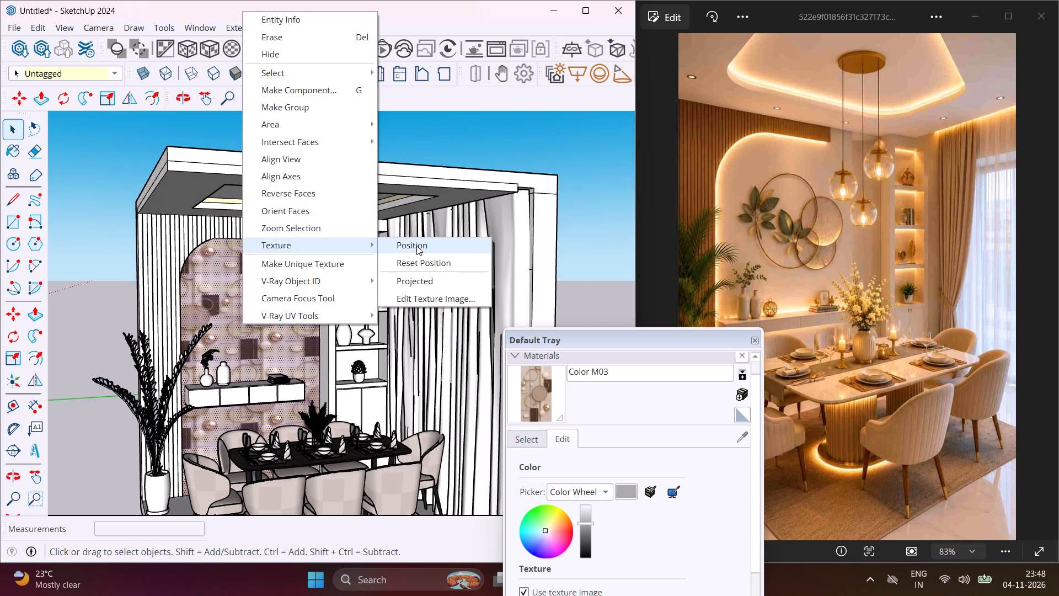
click(416, 246)
drag(233, 357, 227, 359)
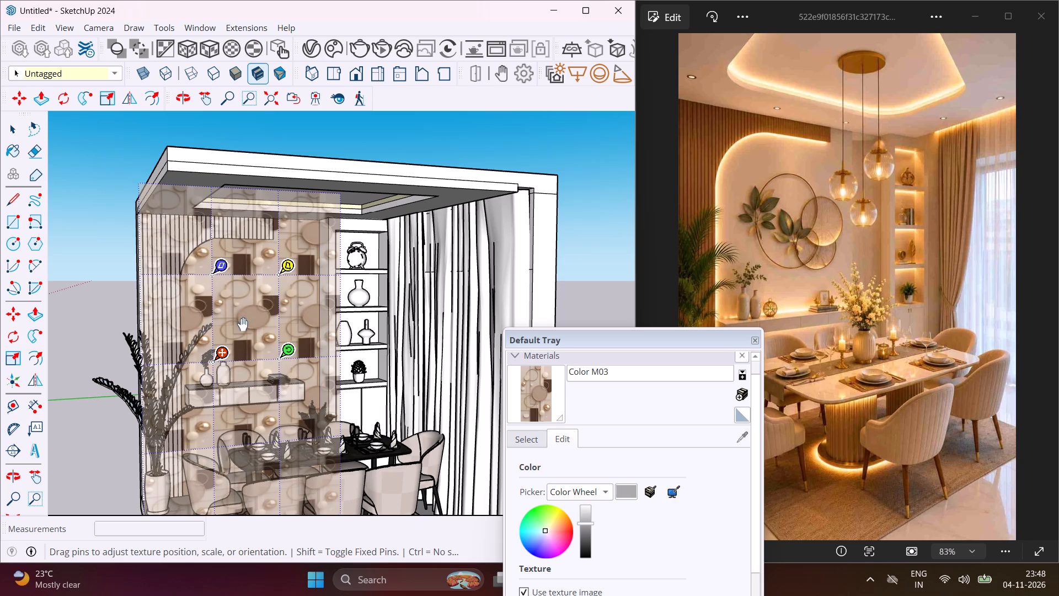
drag(290, 356, 299, 353)
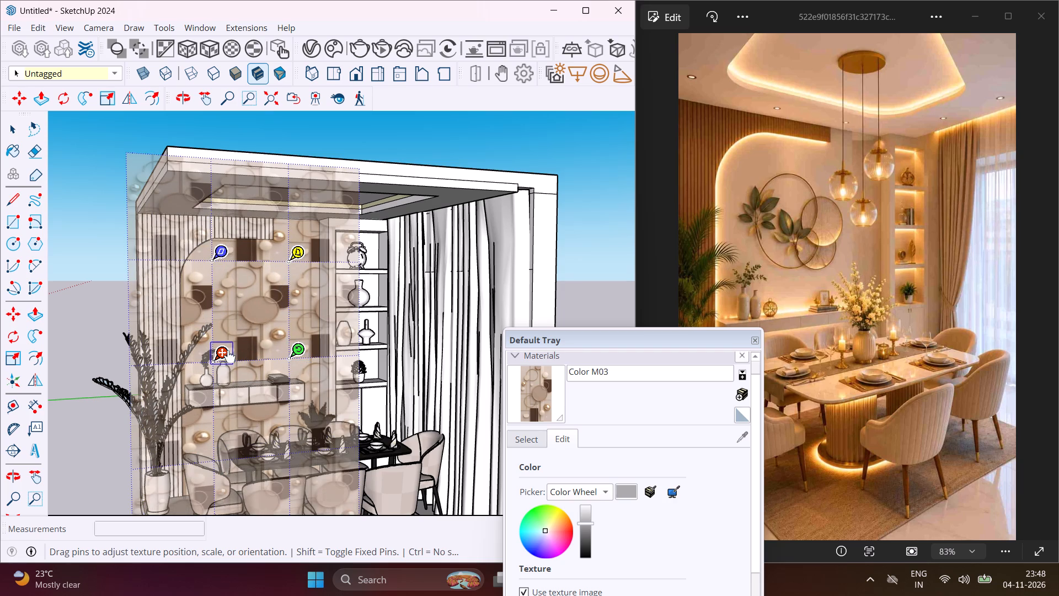
scroll(210, 351, down, 3)
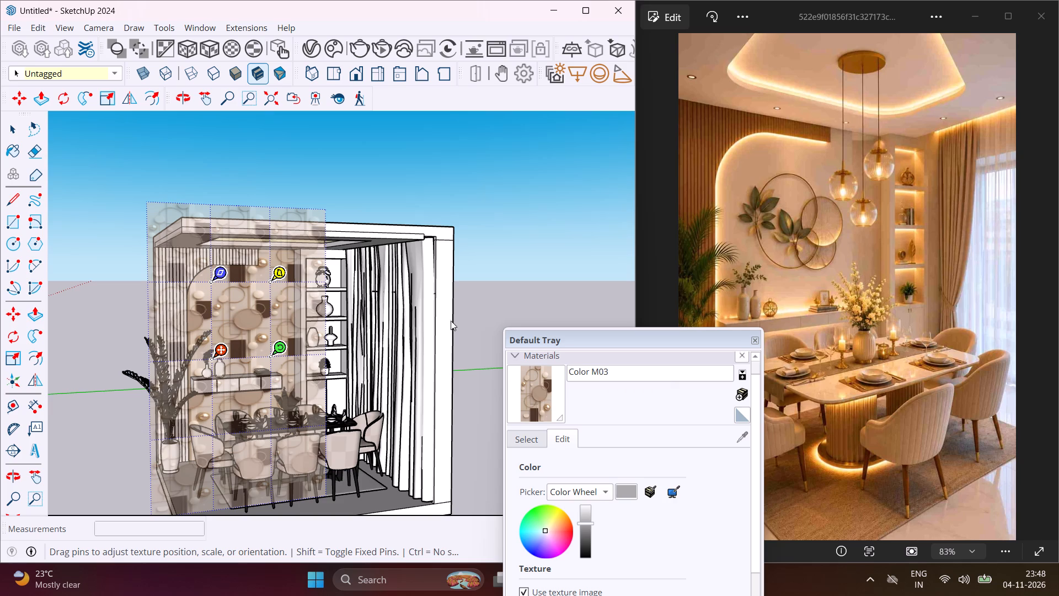
click(466, 314)
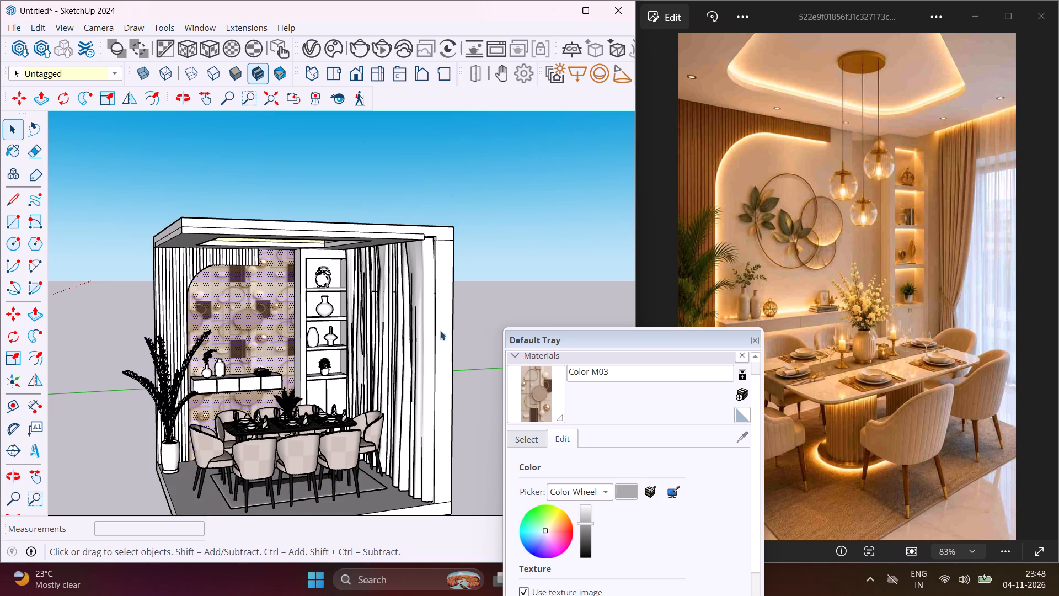
Examine the textured arched back wall and the whole dining room from several angles.
key(Escape)
key(space)
scroll(328, 314, up, 5)
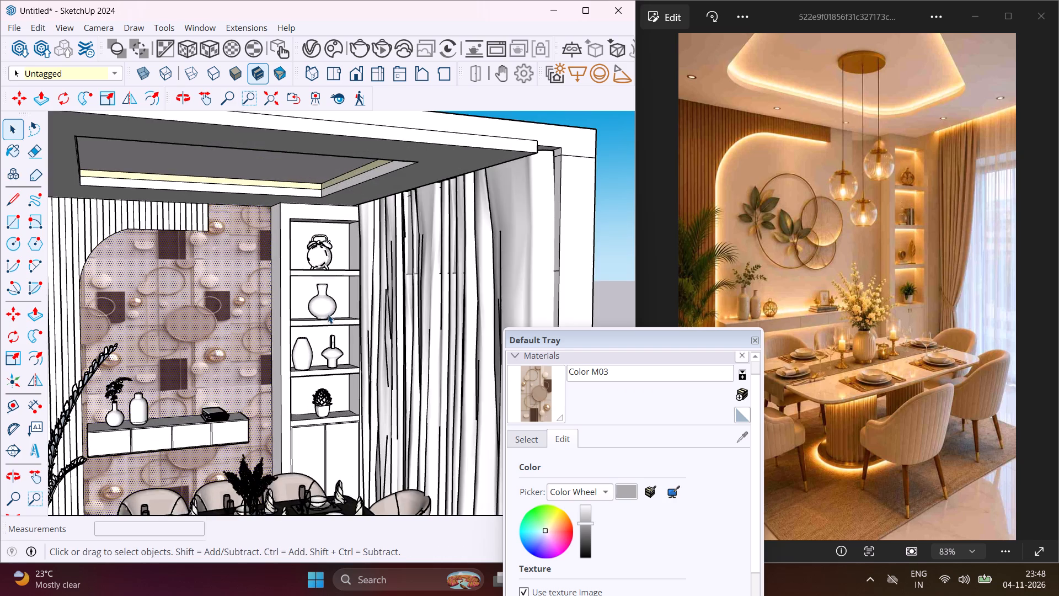
scroll(328, 314, down, 6)
middle_drag(307, 316, 314, 366)
scroll(279, 307, down, 2)
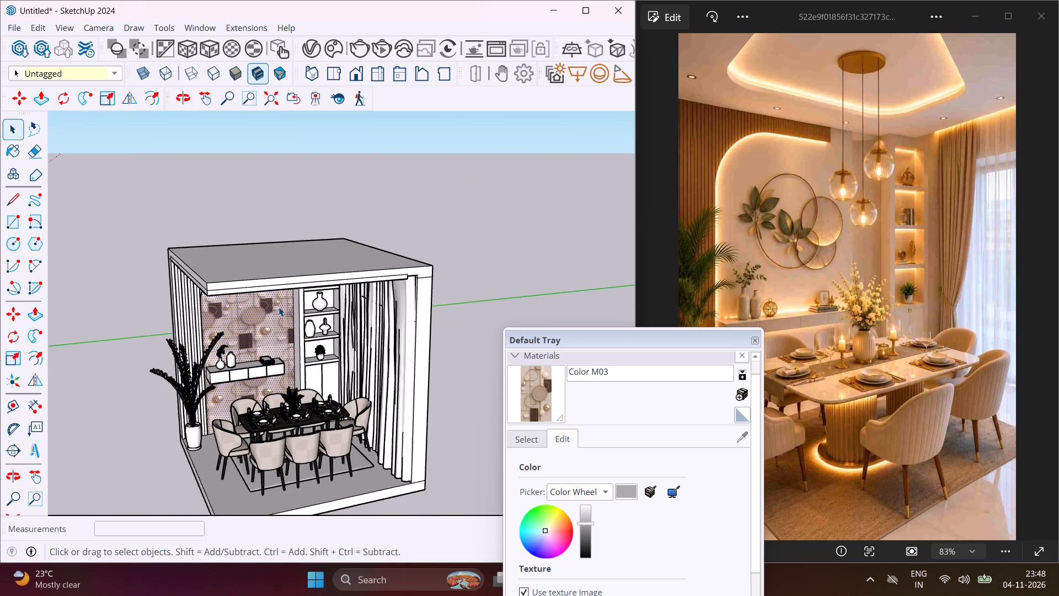
scroll(279, 307, down, 8)
scroll(260, 296, up, 8)
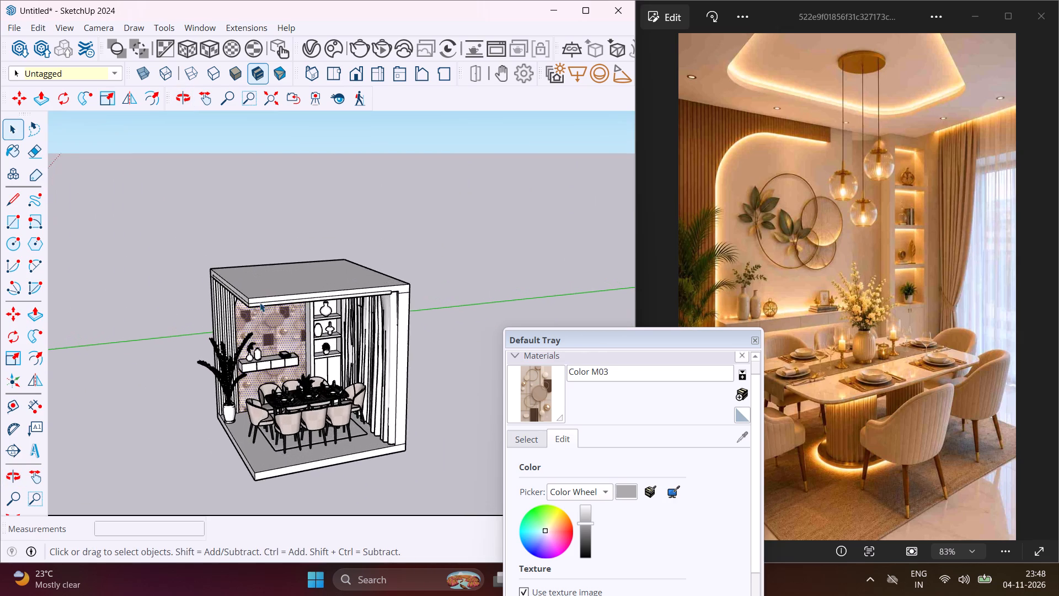
middle_drag(260, 313, 272, 279)
scroll(314, 350, up, 3)
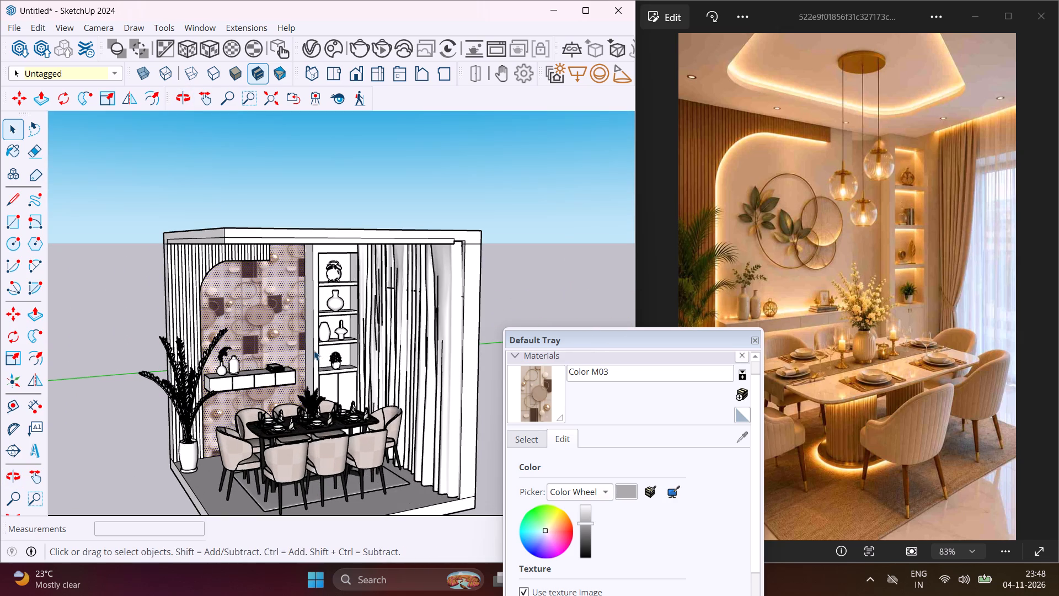
middle_drag(314, 350, 334, 337)
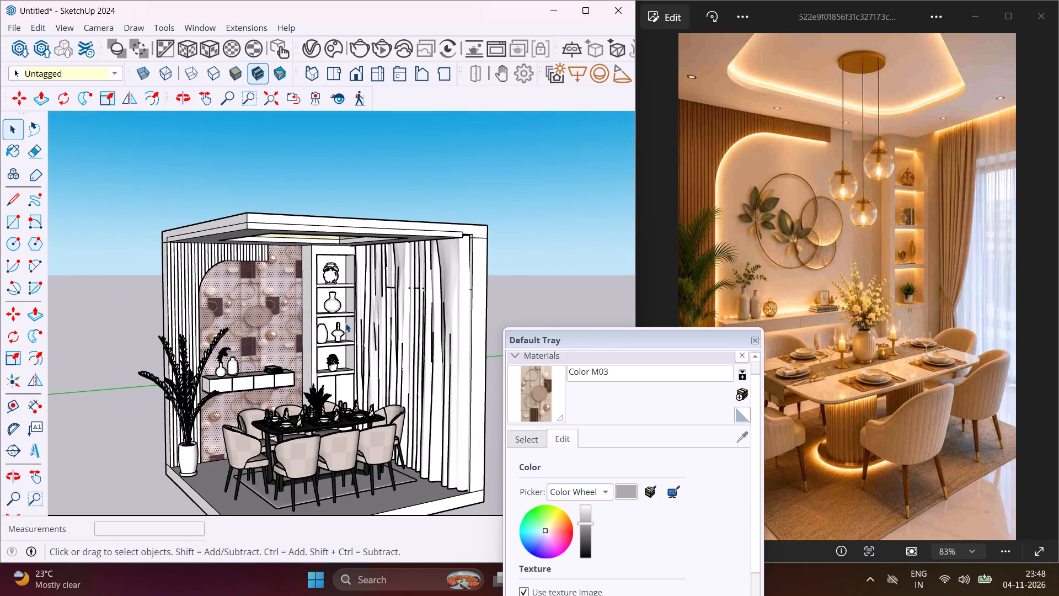
Paint the display shelf's outer frame, a lower shelf board and the plant niche's back panel with Color M05.
click(514, 444)
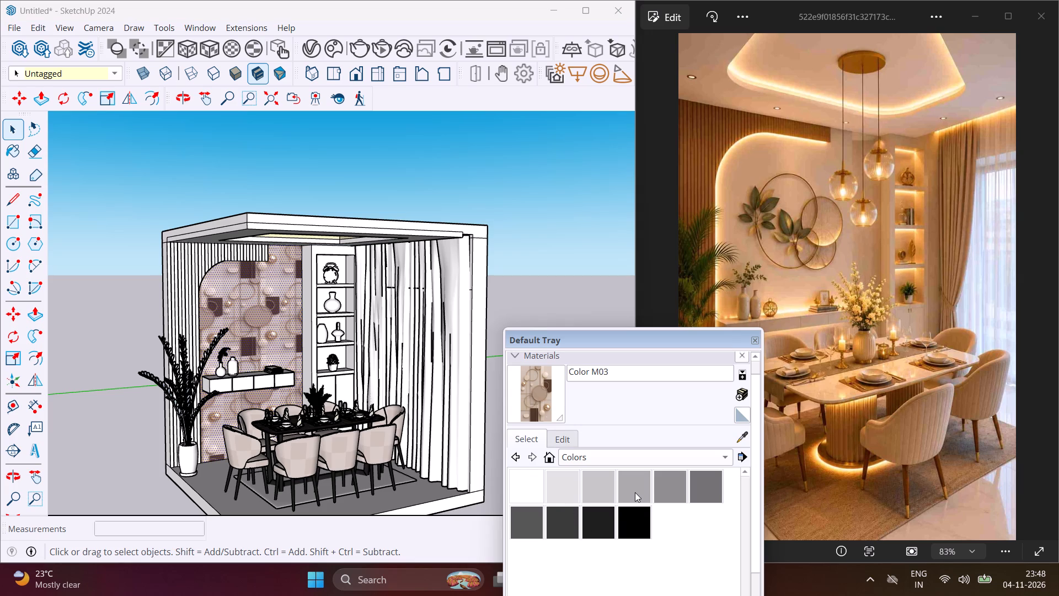
scroll(631, 490, up, 2)
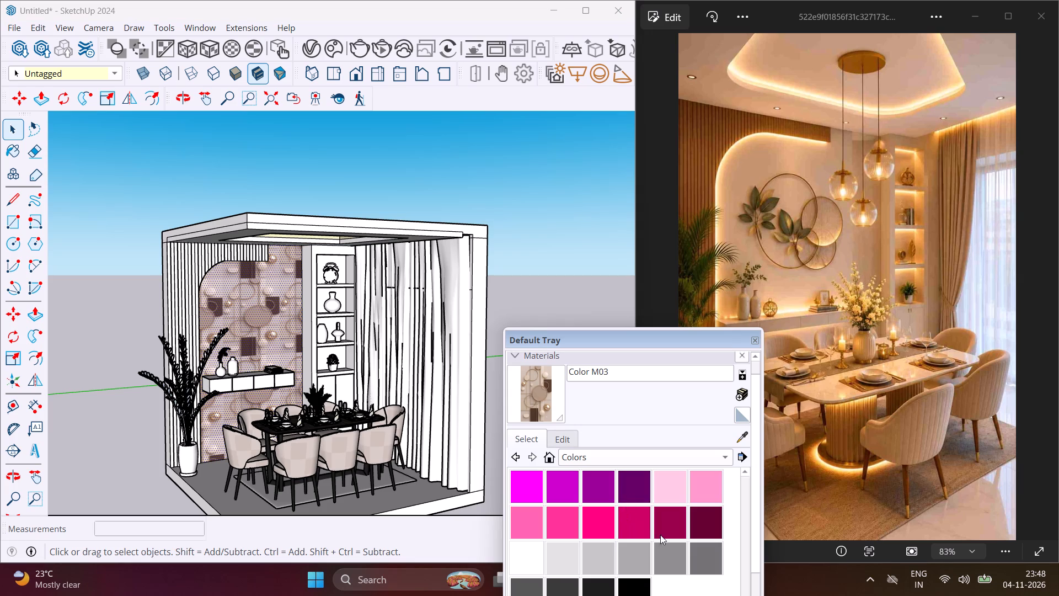
click(702, 565)
scroll(310, 337, up, 5)
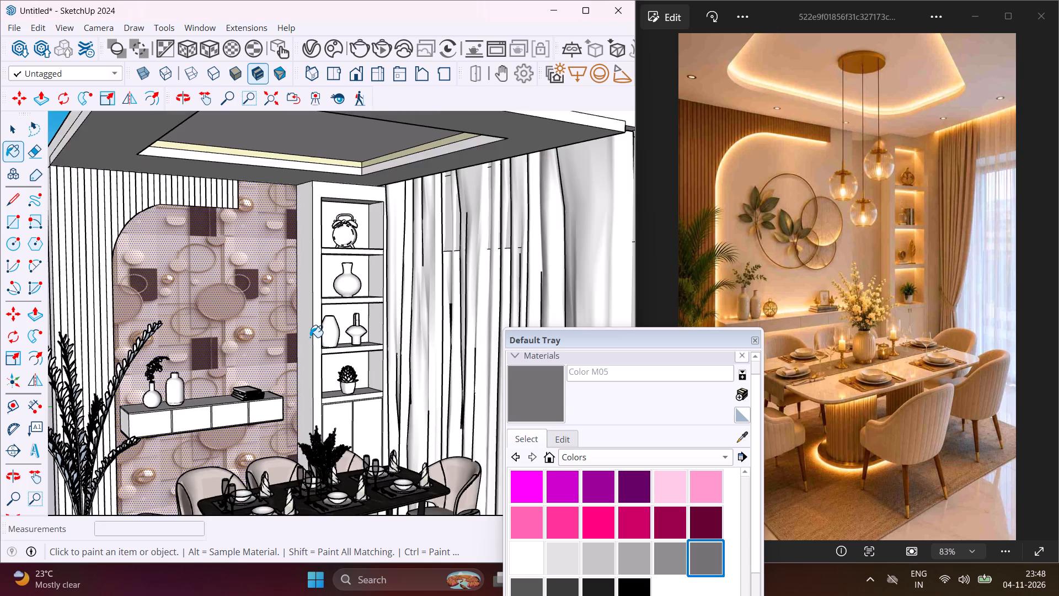
scroll(310, 337, up, 13)
click(347, 352)
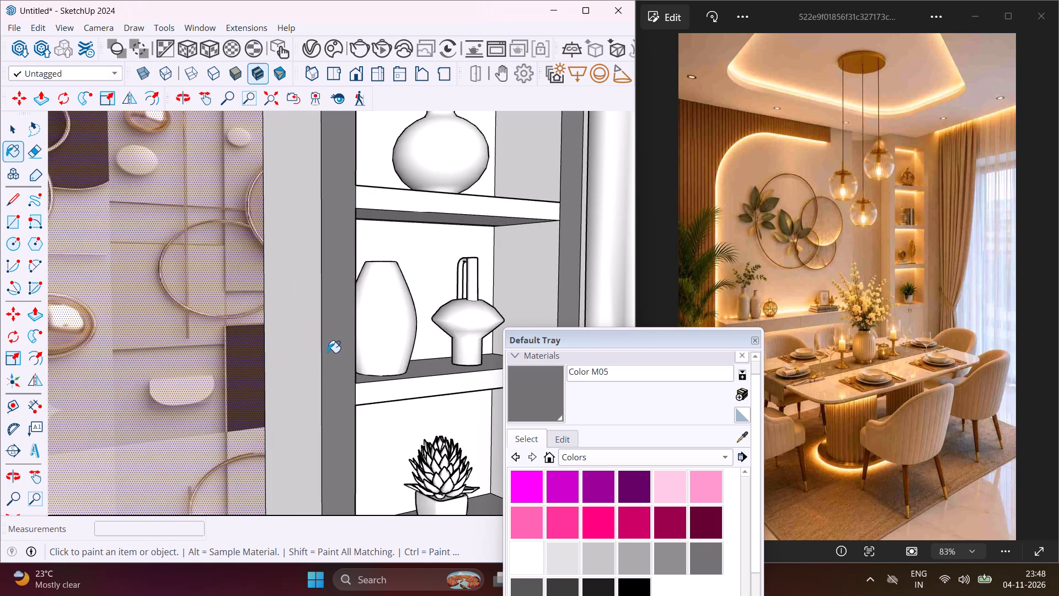
click(309, 361)
click(376, 398)
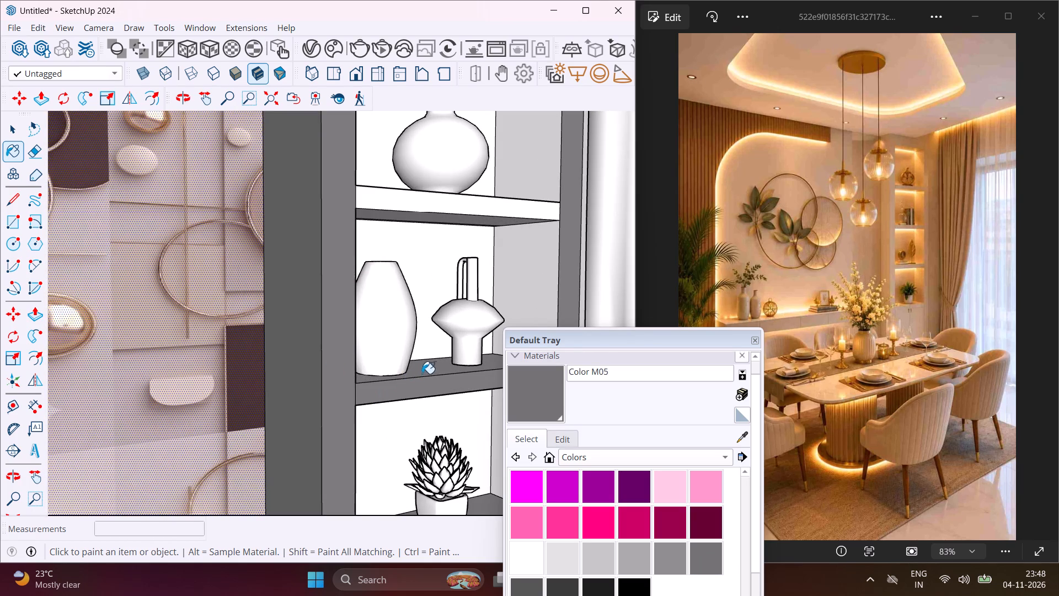
click(427, 372)
click(419, 415)
Paint the back panels, inner sides and shelf boards around the middle vase niches with Color M05, keeping the vases unpainted.
scroll(399, 398, down, 4)
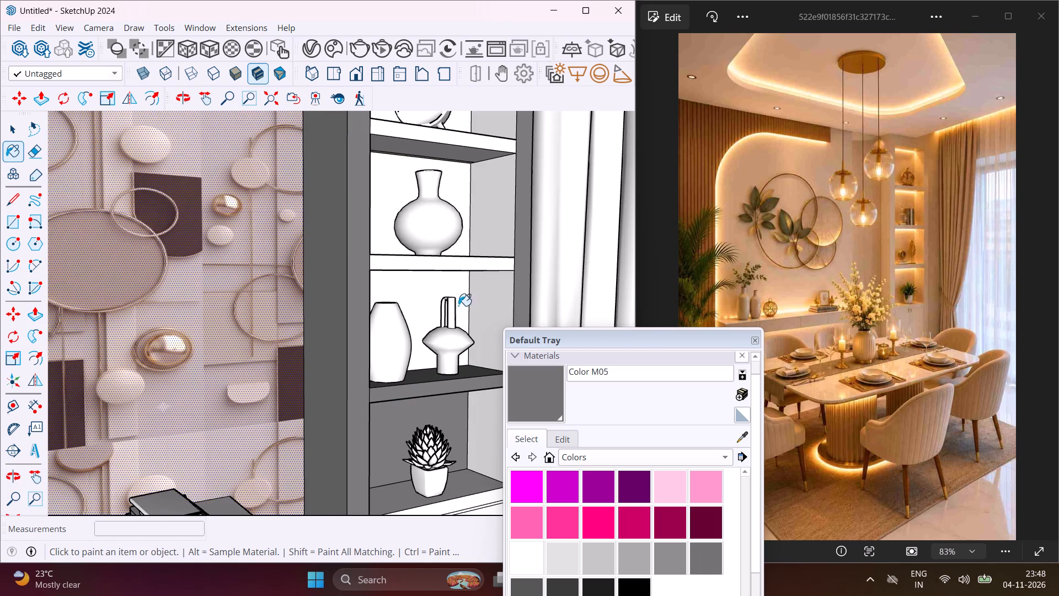
click(434, 296)
click(477, 295)
click(489, 249)
click(481, 264)
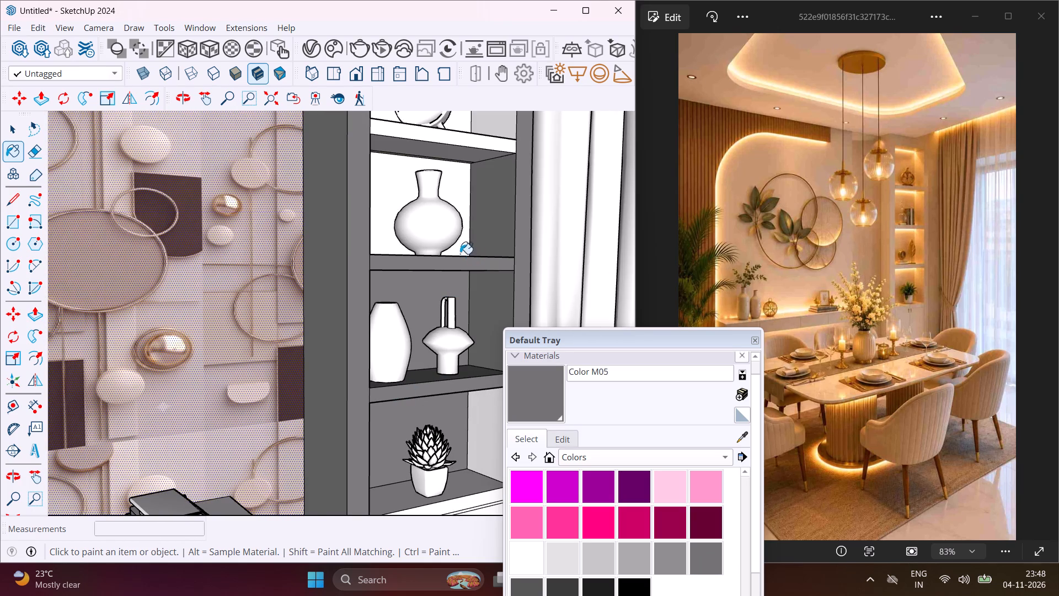
click(398, 218)
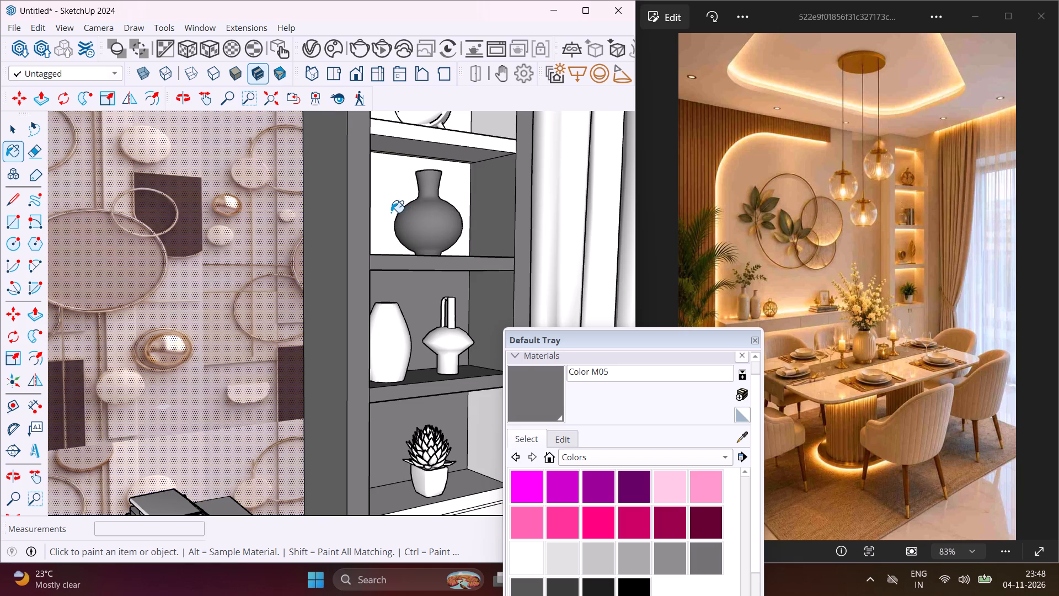
key(ctrl+z)
click(391, 195)
click(454, 137)
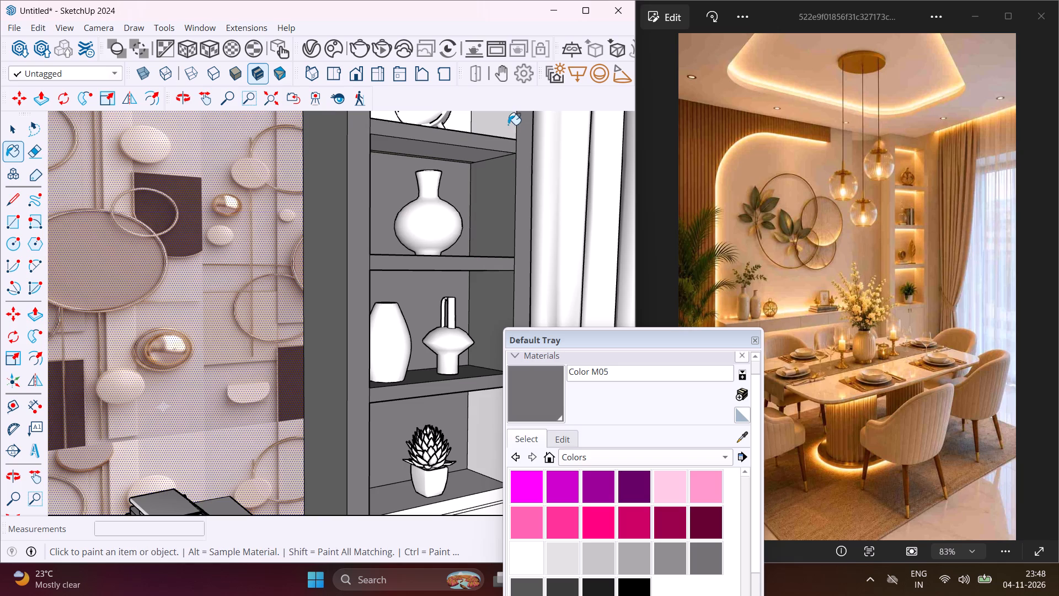
click(507, 124)
scroll(484, 152, up, 2)
click(484, 152)
scroll(451, 156, down, 3)
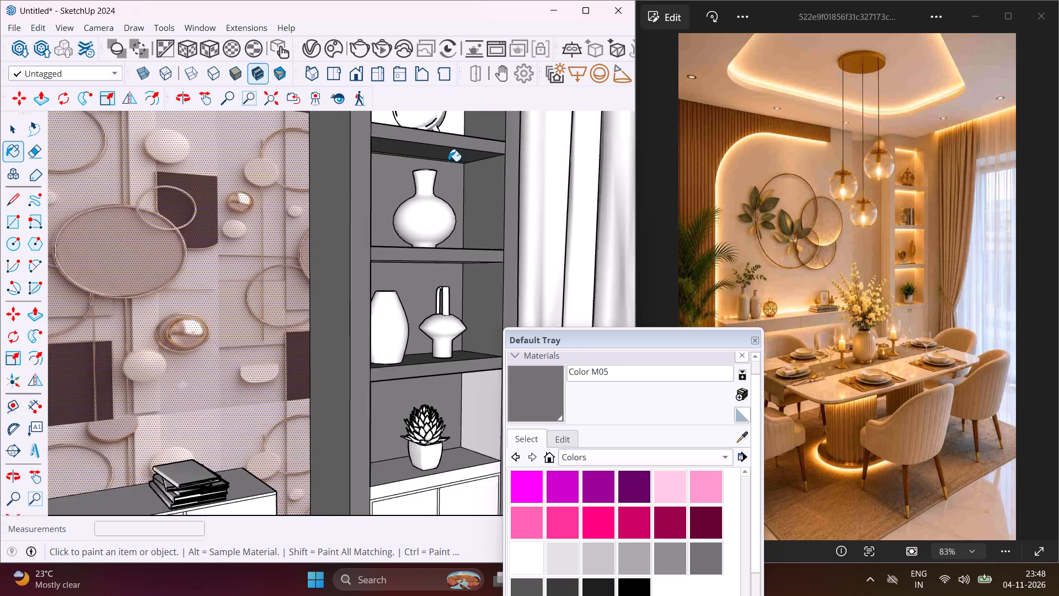
Paint the plant niche's inner side and the base cabinet's top edge and doors below it with Color M05.
scroll(448, 161, down, 1)
click(471, 401)
click(465, 459)
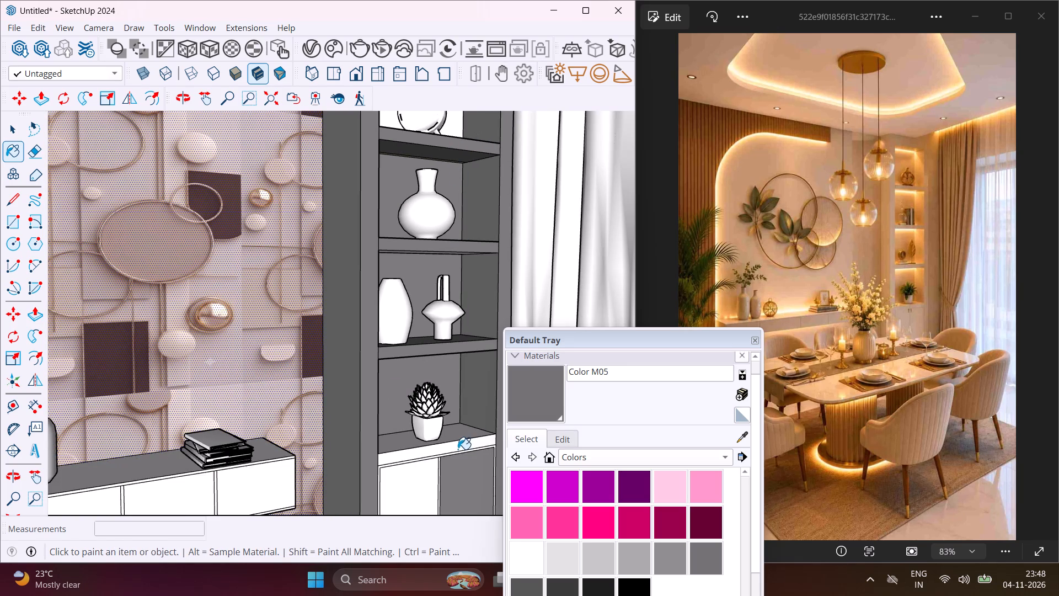
click(458, 449)
click(434, 475)
Paint the drawer fronts and frame of the floating console on the back wall with Color M05.
scroll(358, 453, down, 3)
click(290, 466)
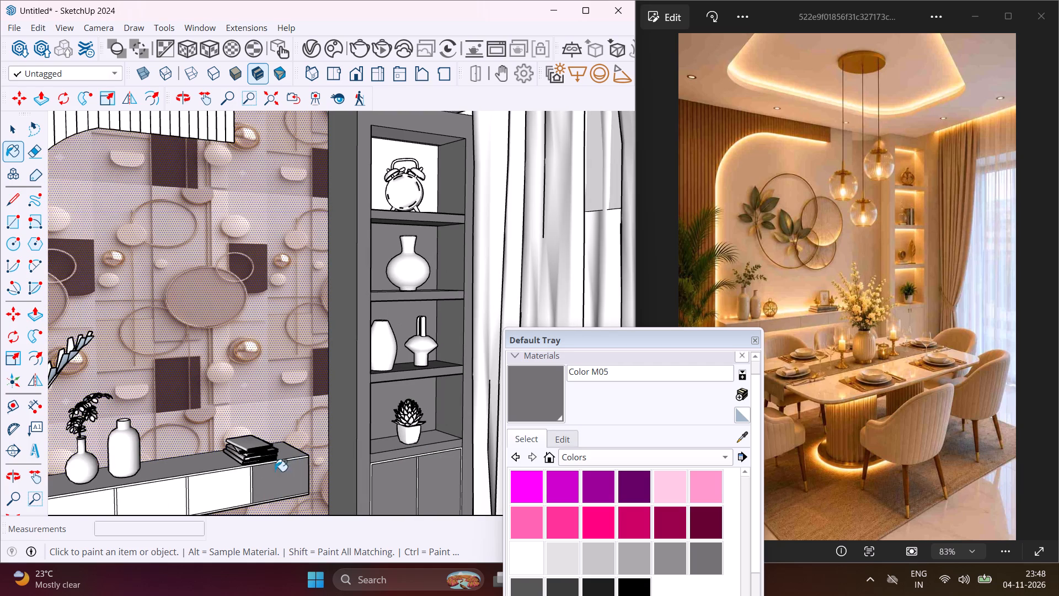
click(210, 487)
click(157, 500)
scroll(226, 449, down, 4)
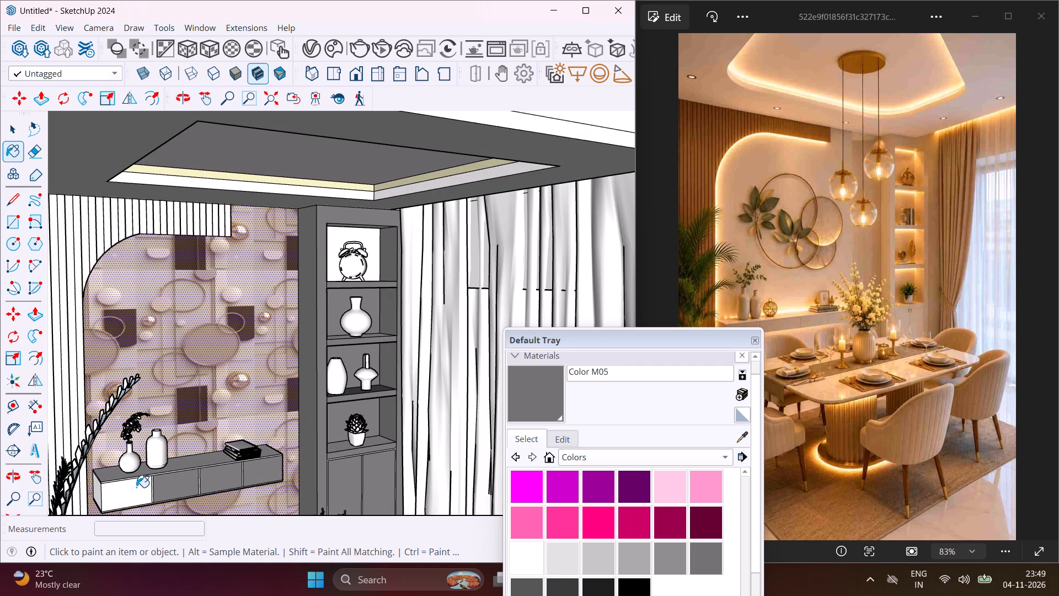
click(132, 488)
click(97, 493)
scroll(98, 489, down, 2)
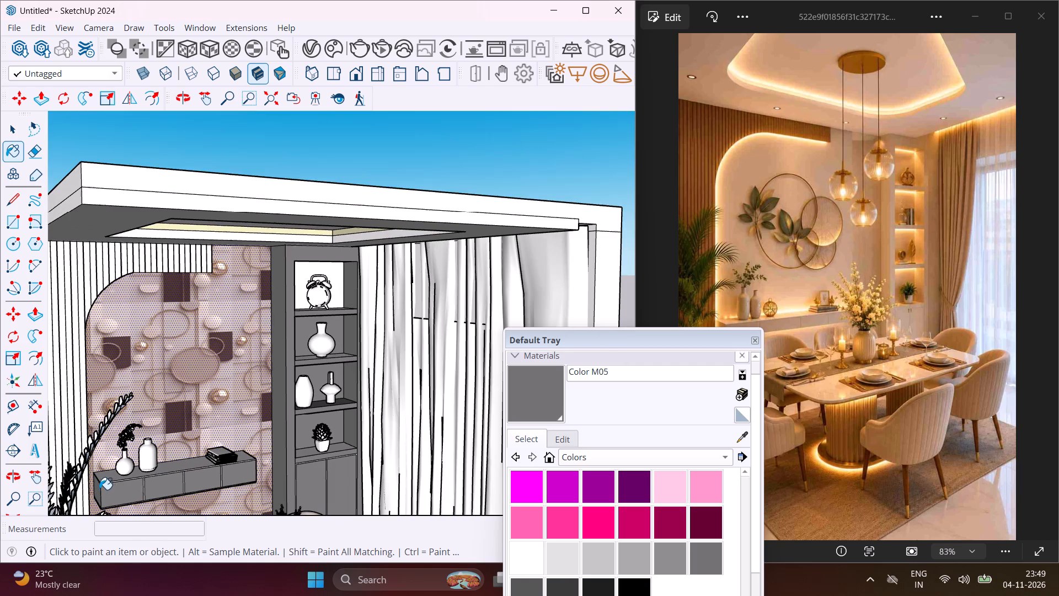
Paint the back panel, inner side and underside of the display shelf's top niche, around the alarm clock, with Color M05.
scroll(339, 273, up, 3)
click(338, 273)
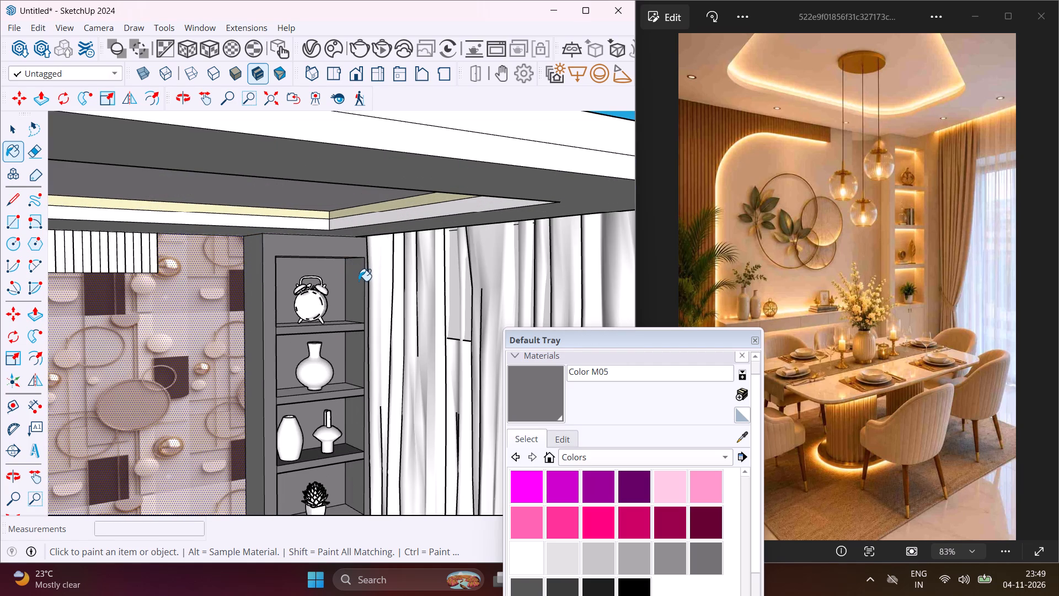
click(359, 281)
middle_drag(357, 280, 366, 210)
scroll(347, 263, up, 3)
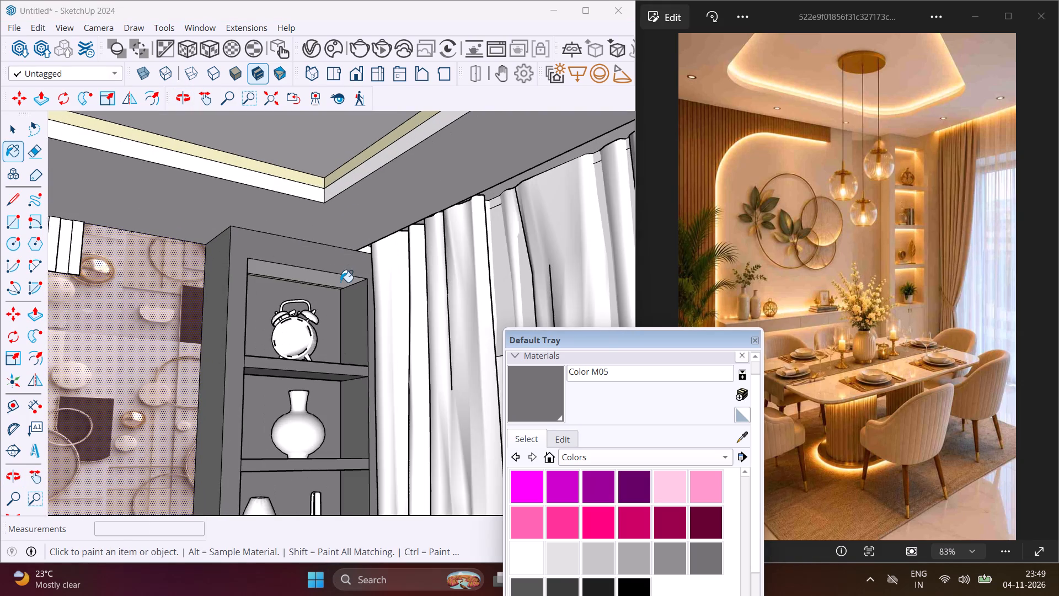
click(340, 282)
Paint the room's floor around the rug with Color M05 and leave the Paint Bucket.
scroll(325, 257, down, 10)
middle_drag(325, 364, 315, 406)
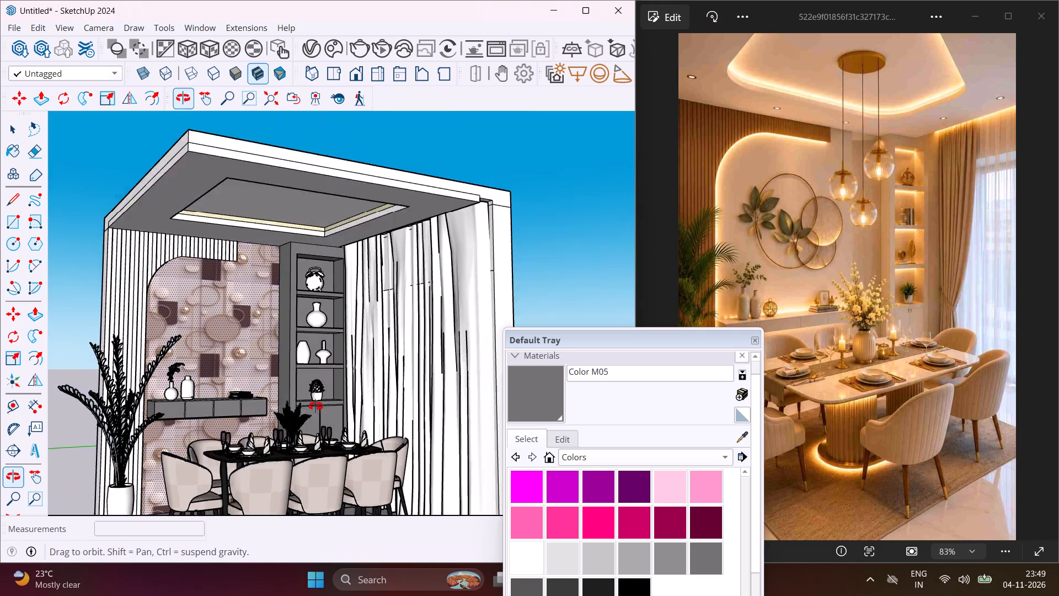
middle_drag(315, 406, 312, 437)
scroll(317, 382, down, 5)
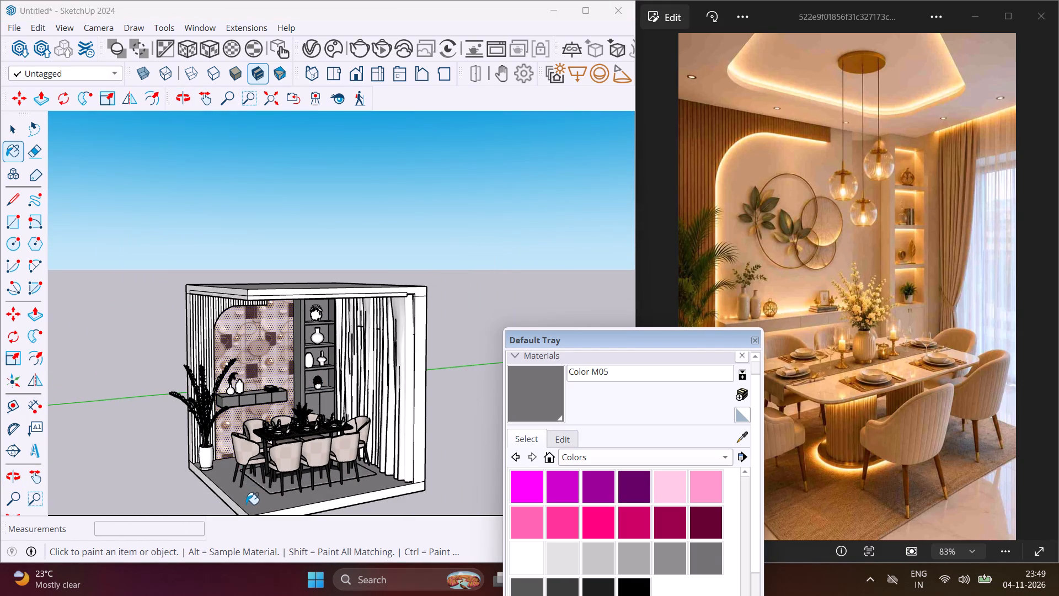
click(246, 504)
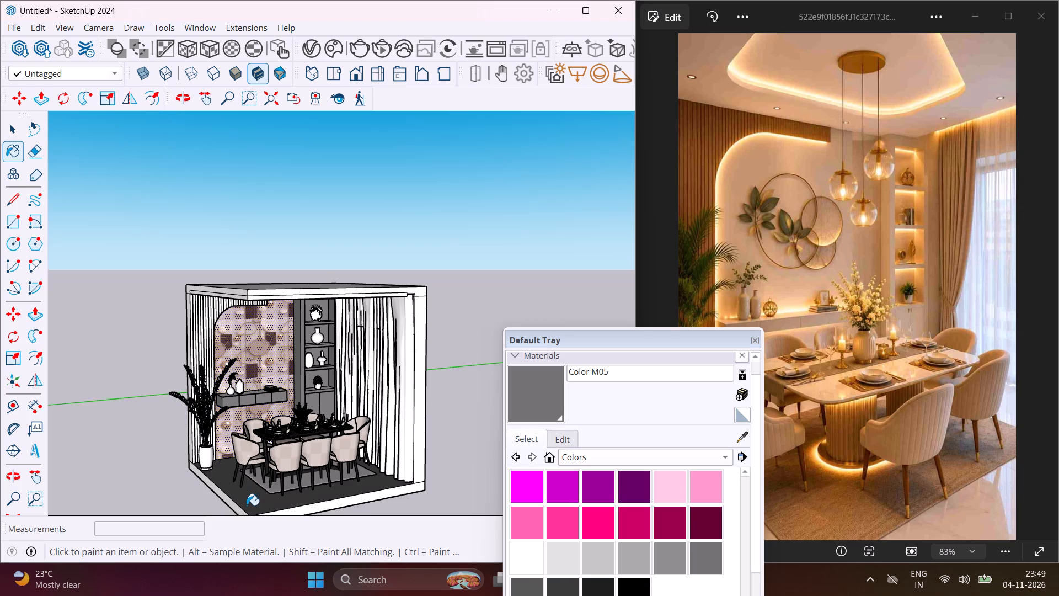
key(Escape)
key(space)
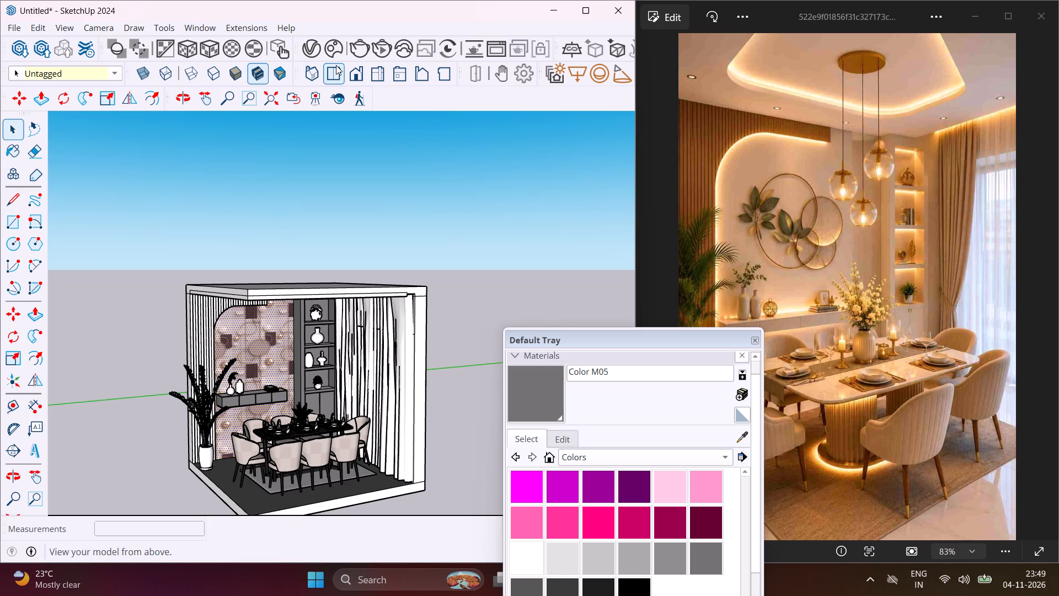
Insert Pendant 35-41 from the downloaded Chaos Cosmos pendant lights and place it at the middle of the recessed ceiling.
click(330, 45)
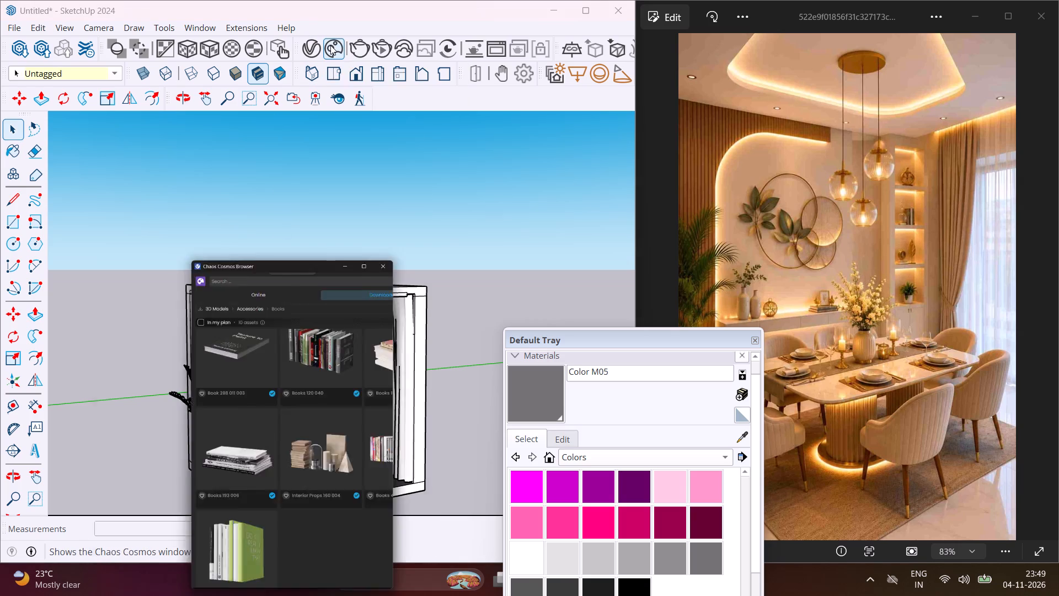
click(256, 148)
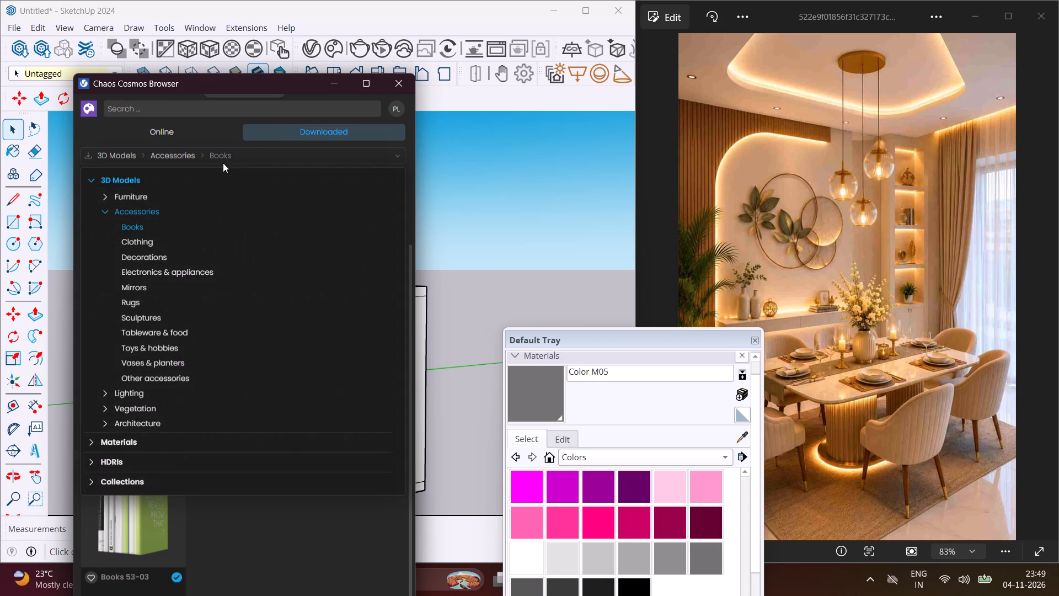
click(119, 393)
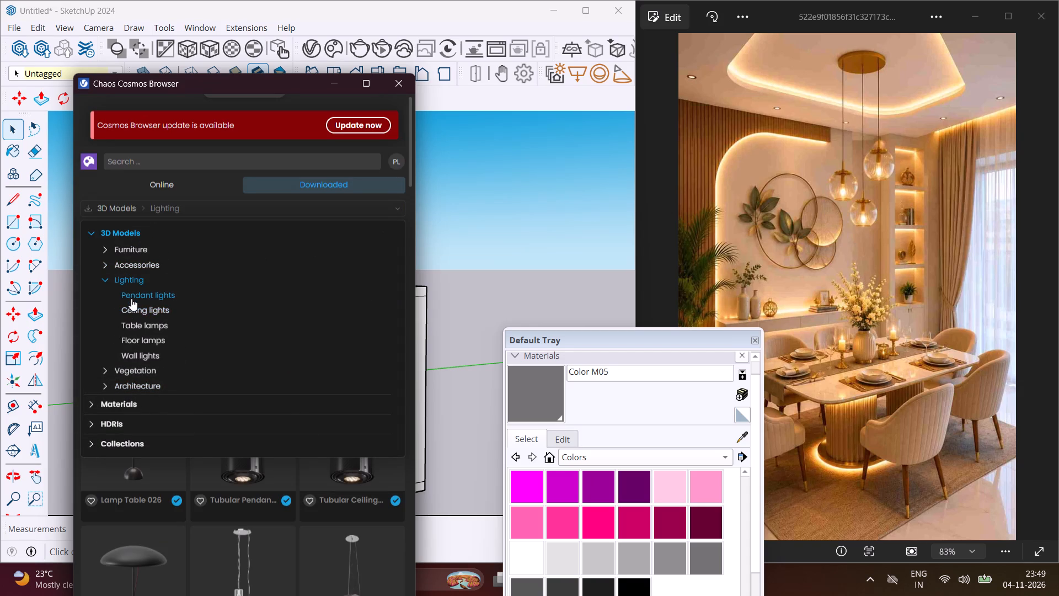
click(131, 299)
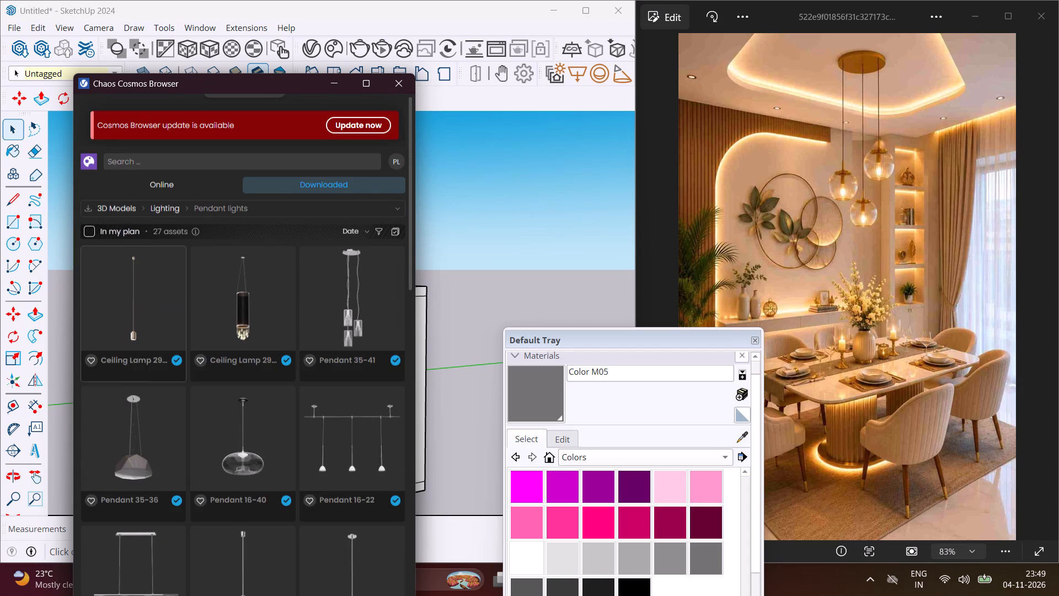
scroll(195, 303, down, 1)
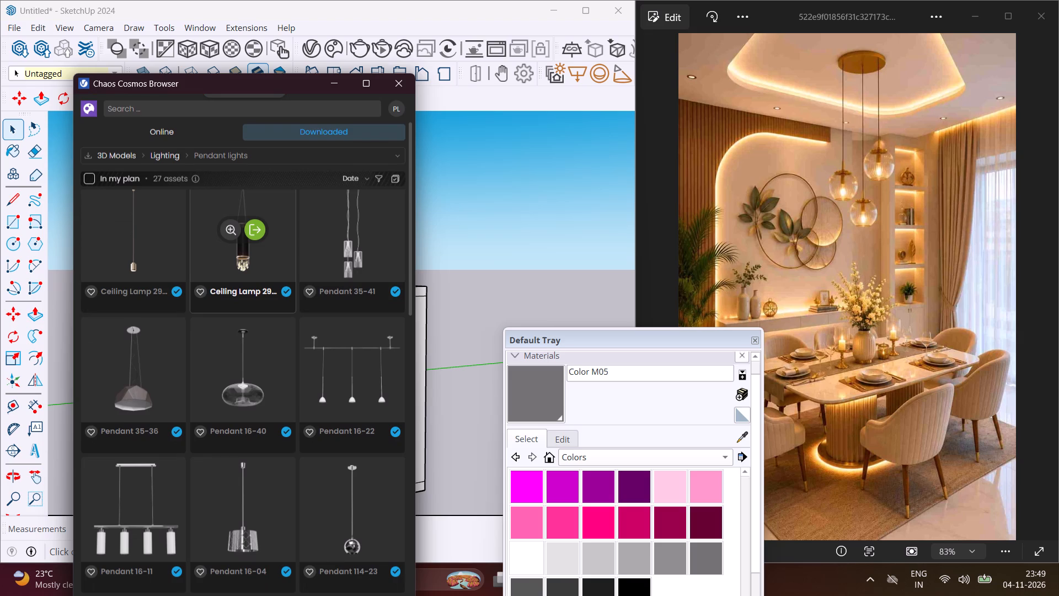
scroll(195, 303, down, 2)
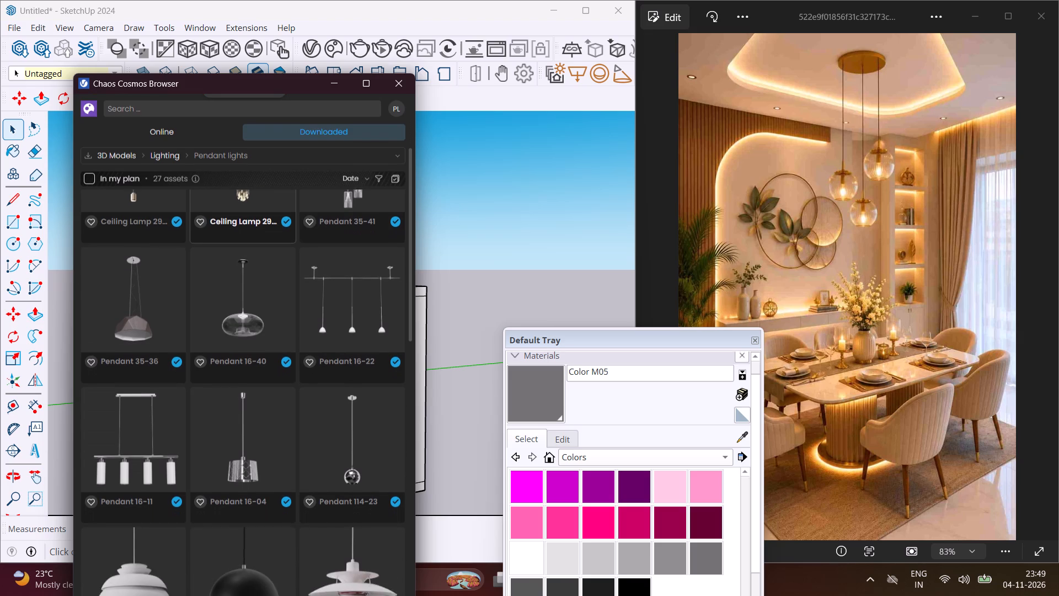
scroll(195, 303, down, 5)
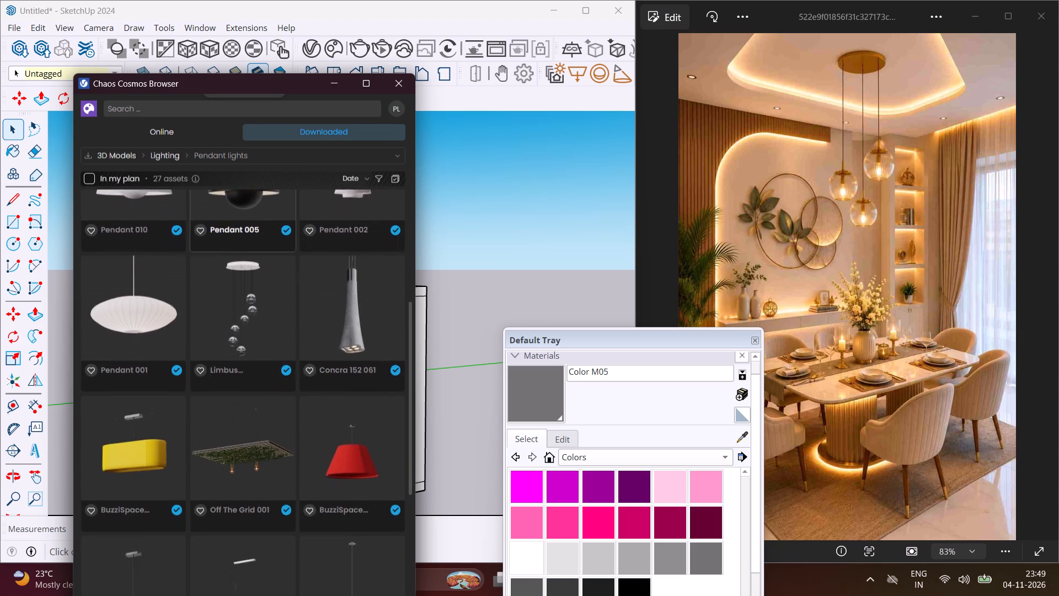
scroll(195, 303, up, 7)
scroll(257, 323, up, 1)
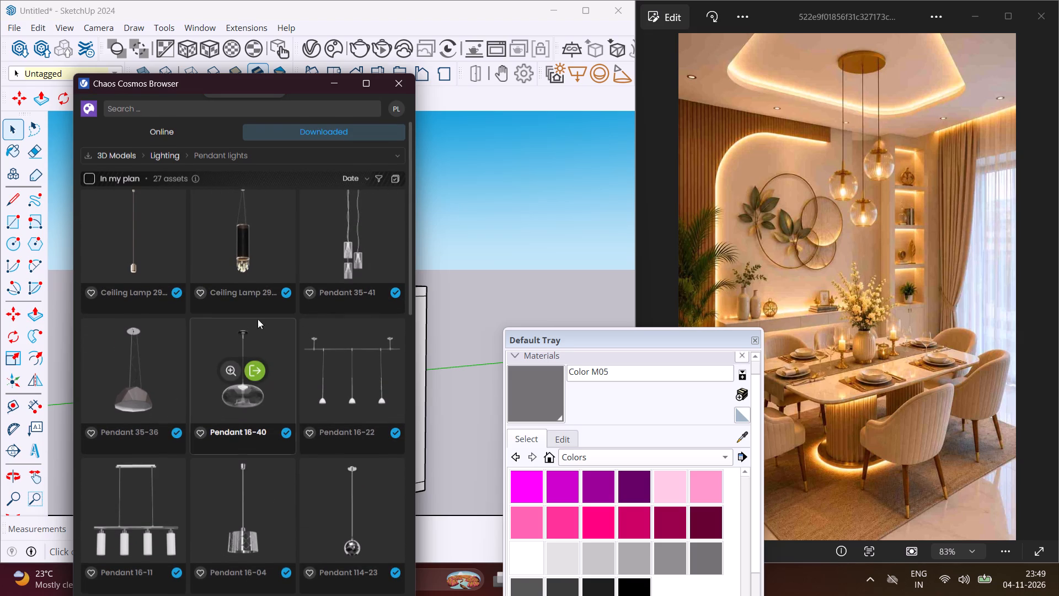
click(367, 298)
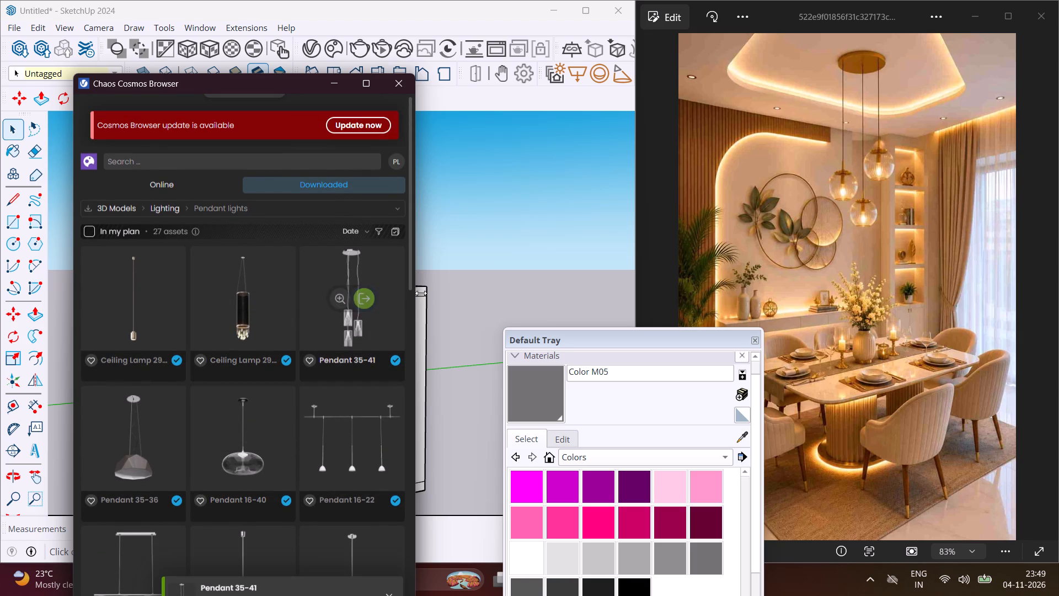
middle_drag(356, 321, 491, 229)
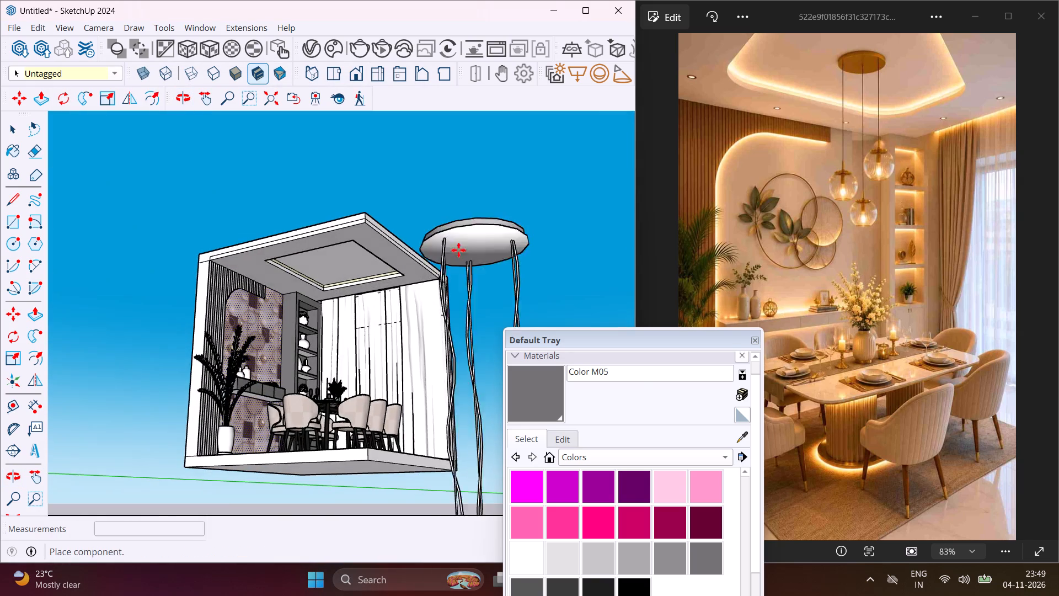
scroll(382, 258, up, 4)
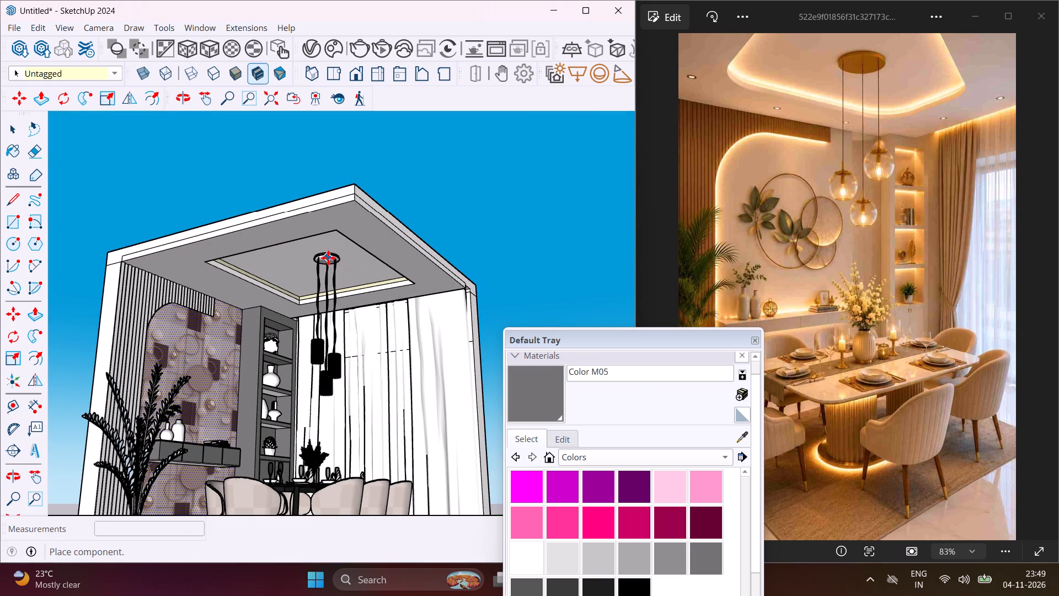
click(322, 260)
middle_drag(311, 263, 278, 287)
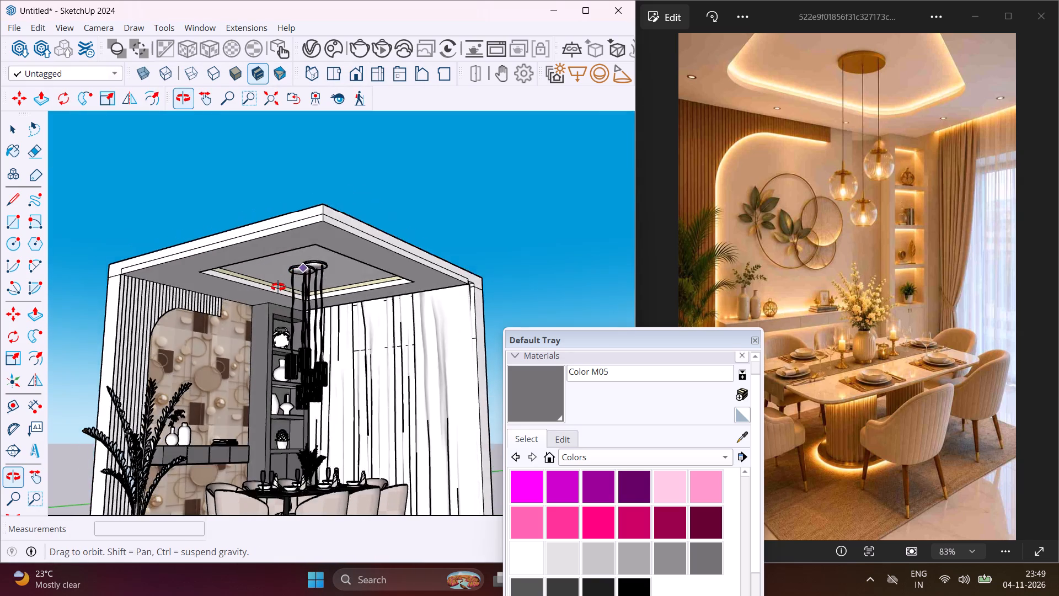
middle_drag(278, 287, 221, 340)
key(Escape)
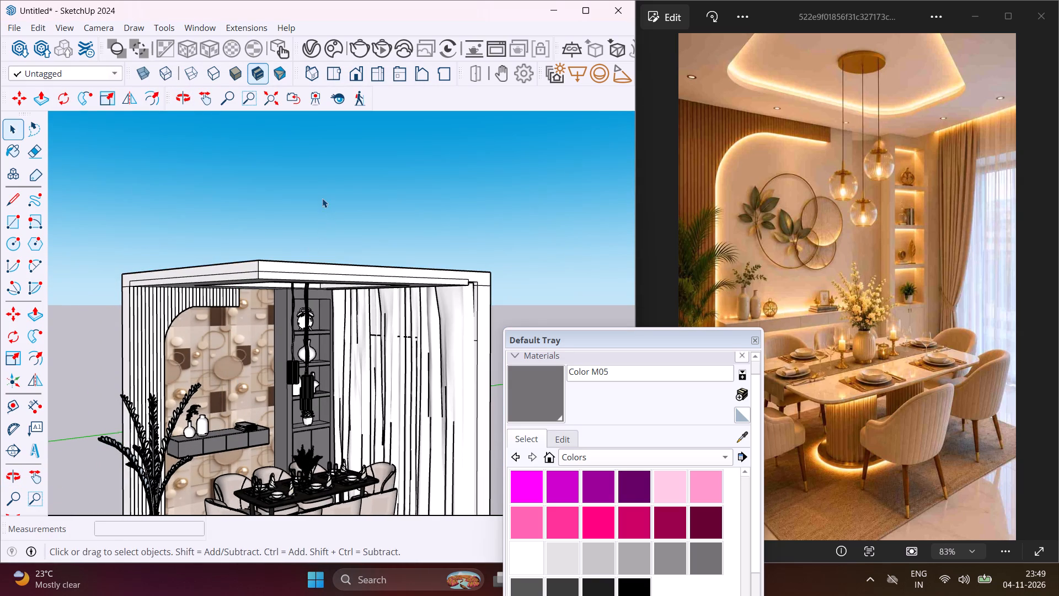
Push/Pull the floor slab's edge opposite the textured back wall outward by about 6' 11 5/8".
scroll(322, 198, down, 8)
scroll(332, 294, up, 4)
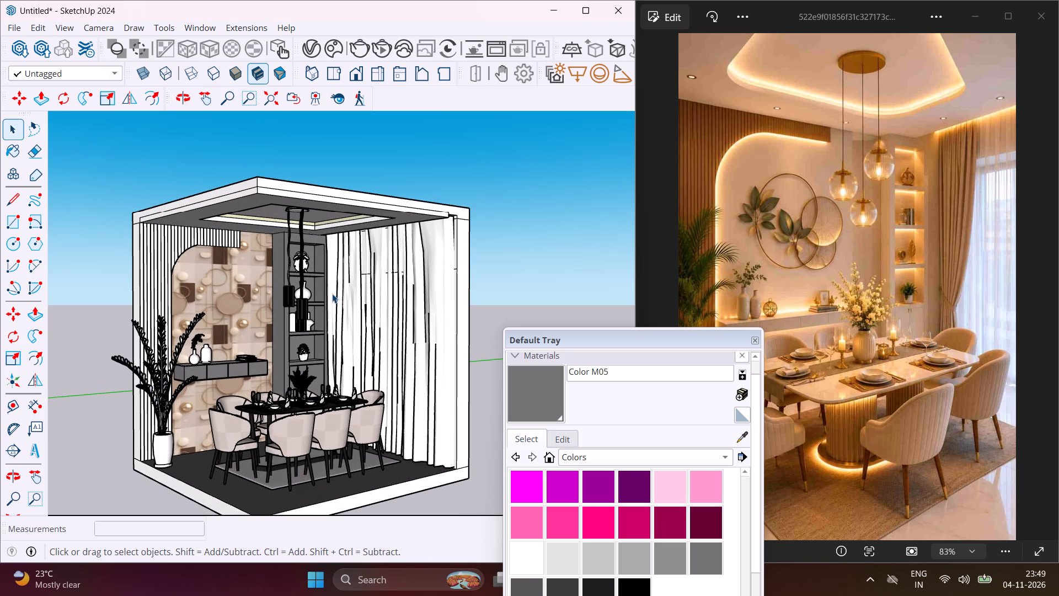
scroll(342, 168, down, 3)
scroll(373, 298, down, 1)
middle_drag(373, 298, 387, 370)
scroll(391, 382, up, 4)
click(394, 449)
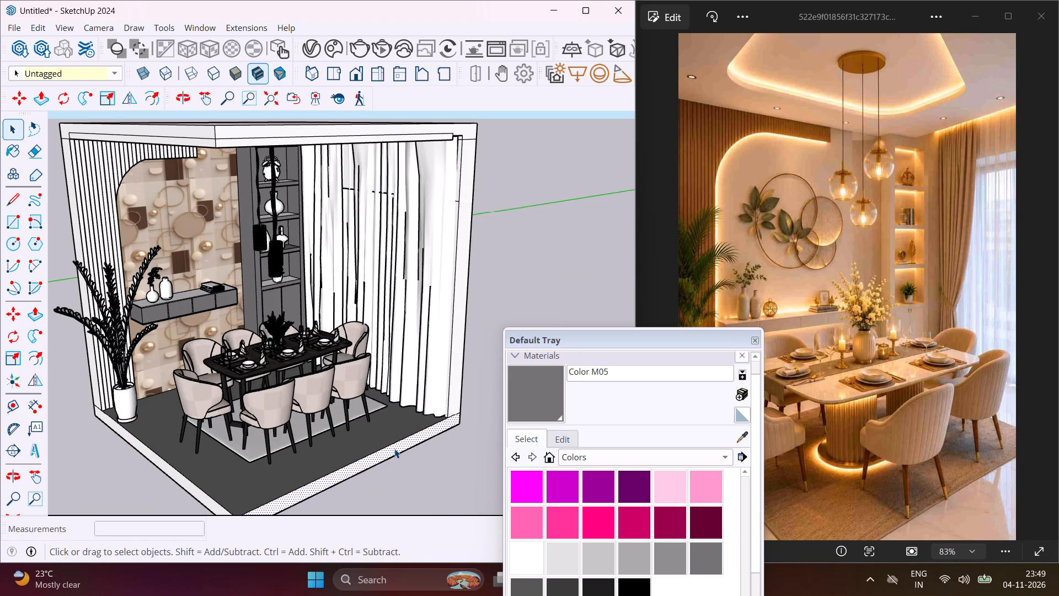
key(p)
click(394, 449)
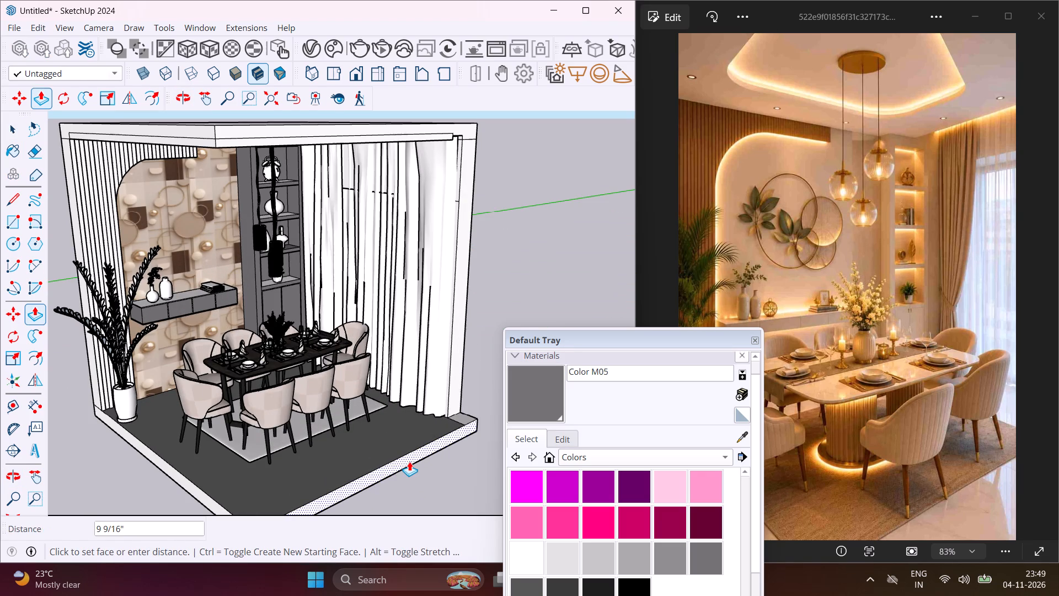
scroll(409, 461, down, 12)
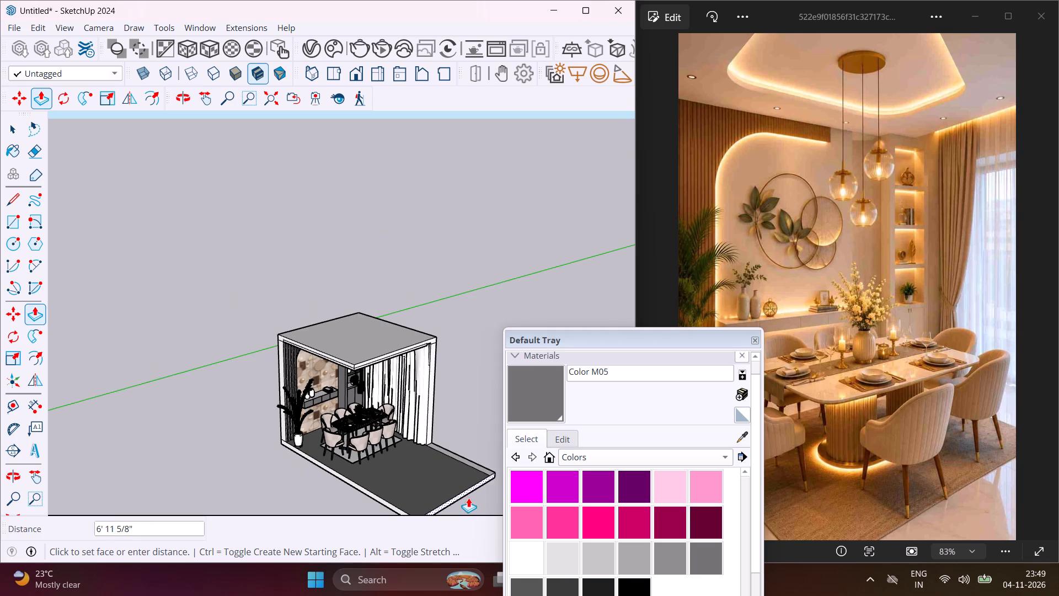
click(468, 498)
scroll(318, 486, up, 3)
key(Escape)
Repeat the same Push/Pull distance on the floor slab's edge opposite the curtains and on the slatted back wall's end face.
scroll(314, 458, up, 6)
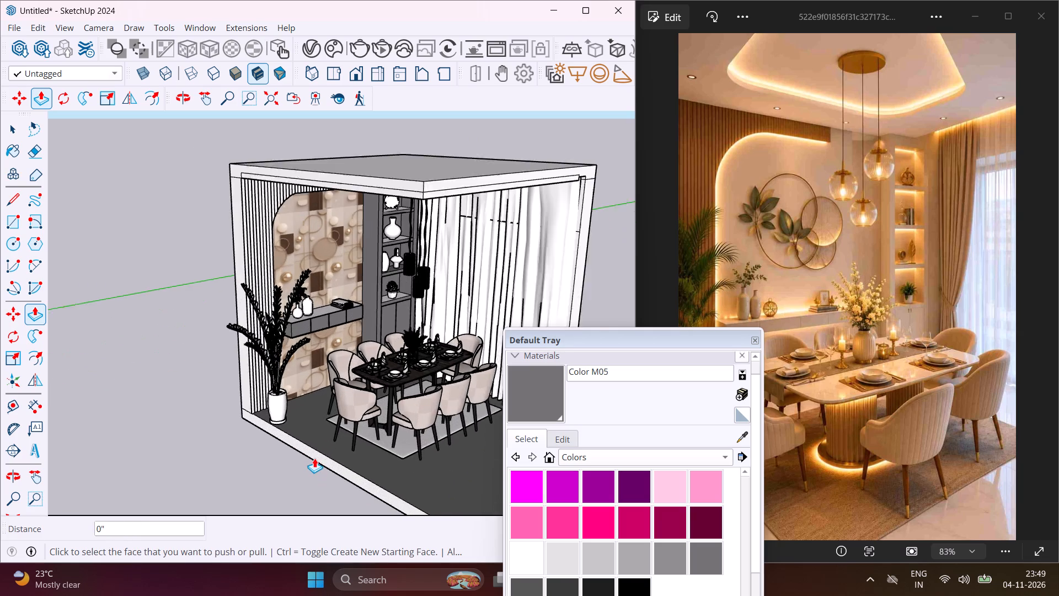
scroll(314, 458, up, 1)
double_click(314, 452)
scroll(224, 408, up, 3)
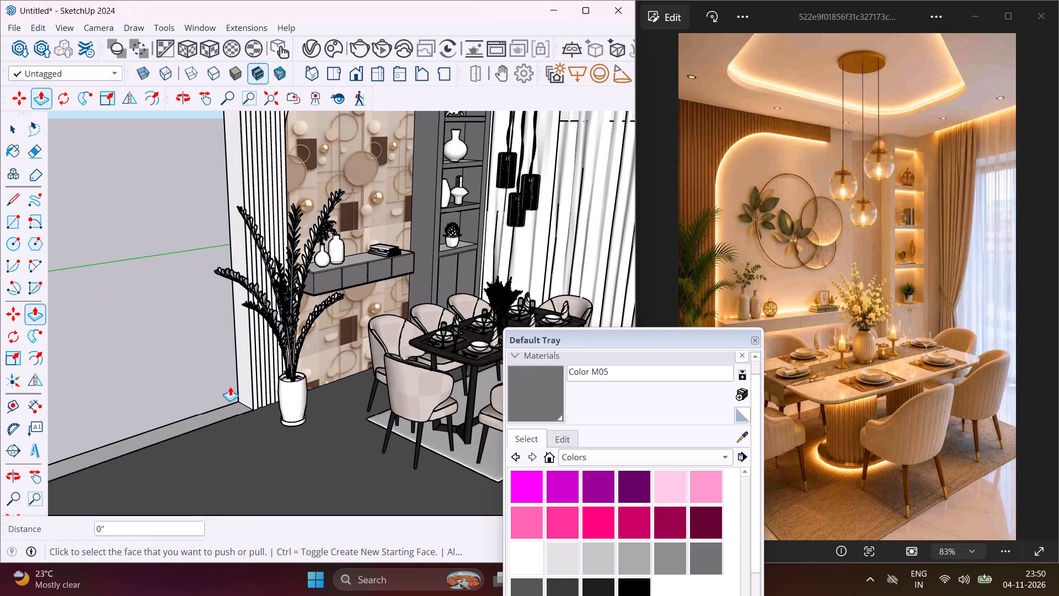
double_click(243, 376)
scroll(194, 371, down, 4)
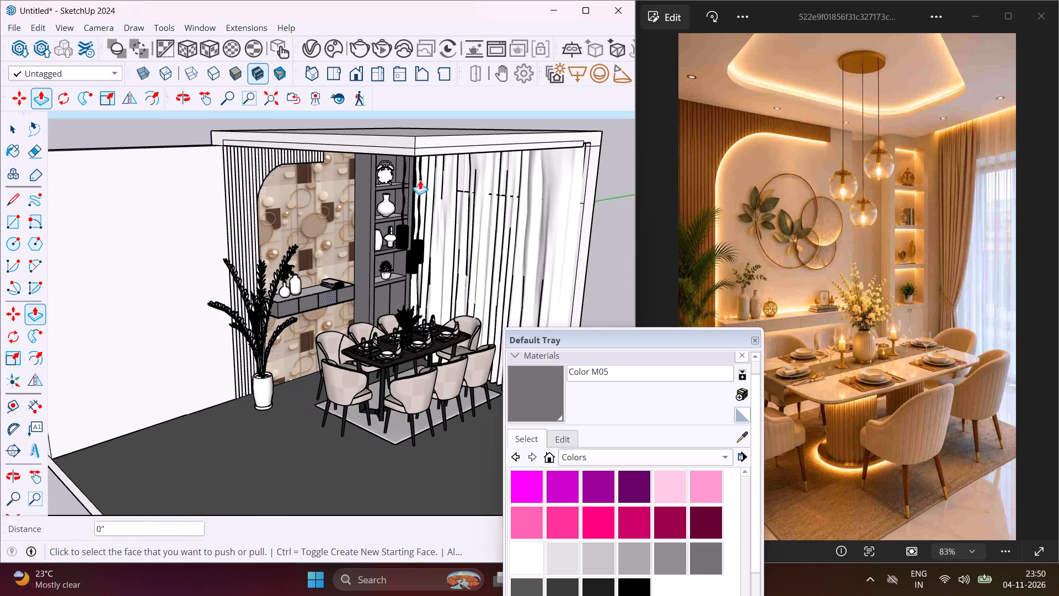
Repeat the same Push/Pull distance on the ceiling slab's open-side edge faces to cover the extended floor.
scroll(437, 131, up, 3)
double_click(432, 139)
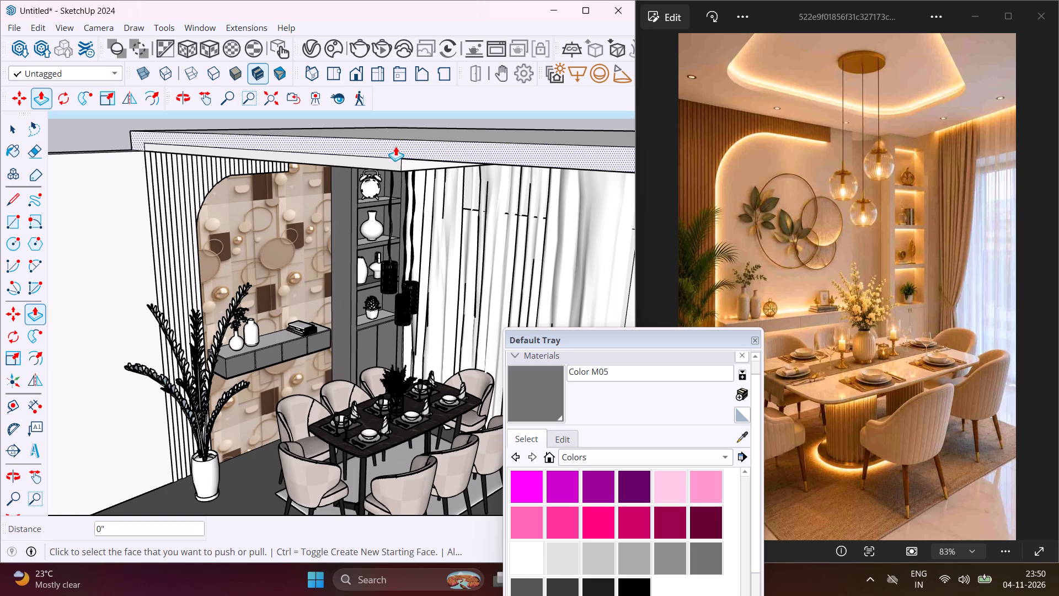
double_click(395, 146)
scroll(327, 148, down, 10)
Extend the curtain wall's end face by the same Push/Pull distance and leave the tool.
scroll(499, 216, up, 4)
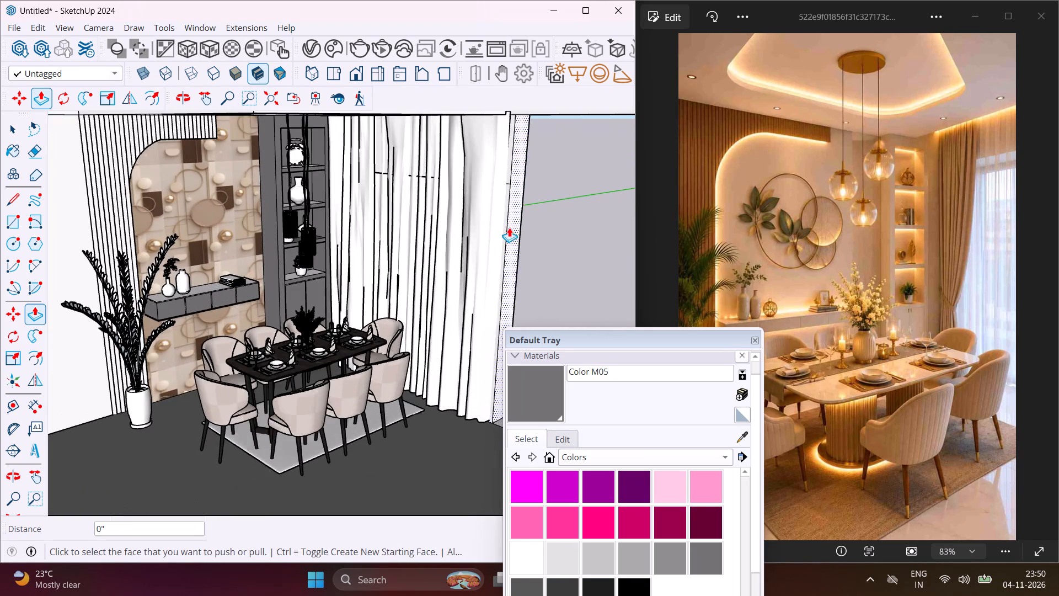
scroll(510, 229, up, 2)
double_click(510, 229)
scroll(422, 213, down, 8)
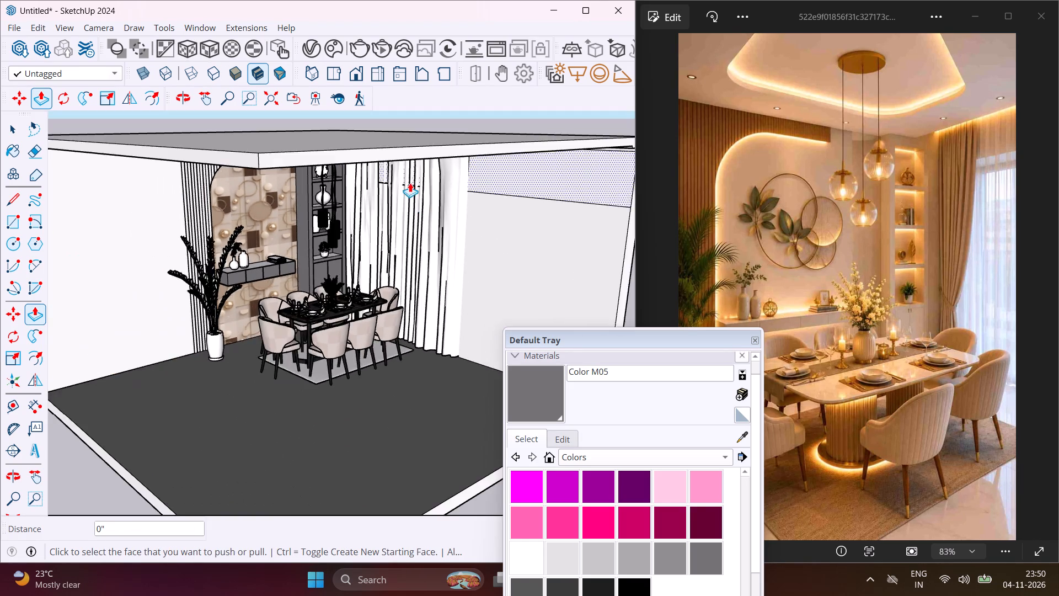
scroll(410, 183, down, 6)
key(Escape)
key(space)
Close the room's open front with a vertical rectangle about 16' 5 7/8" by 10' 2 7/16" between ceiling and floor corners.
middle_drag(381, 262, 468, 254)
click(12, 230)
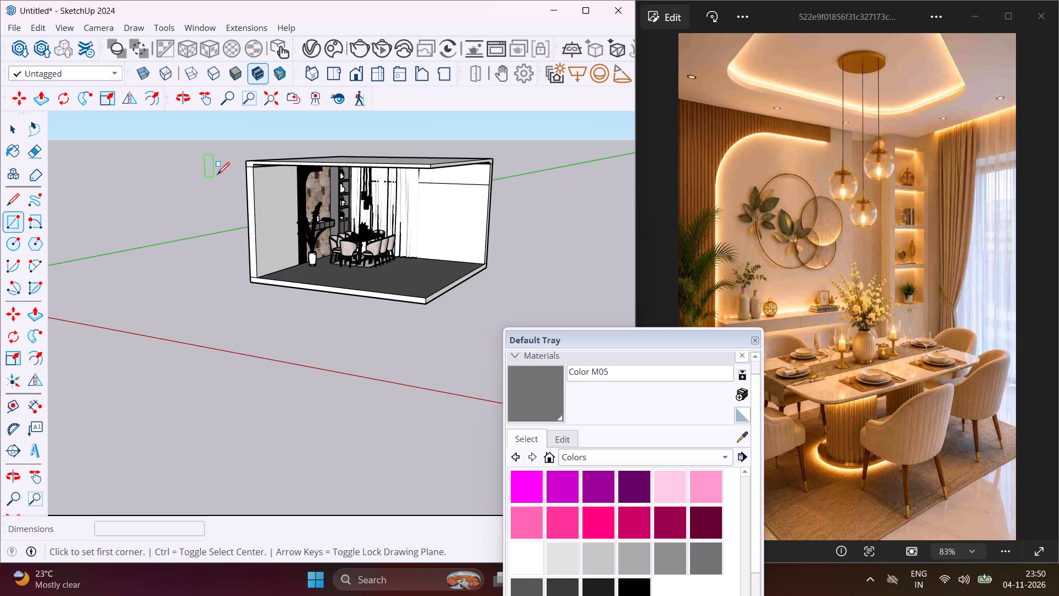
click(250, 164)
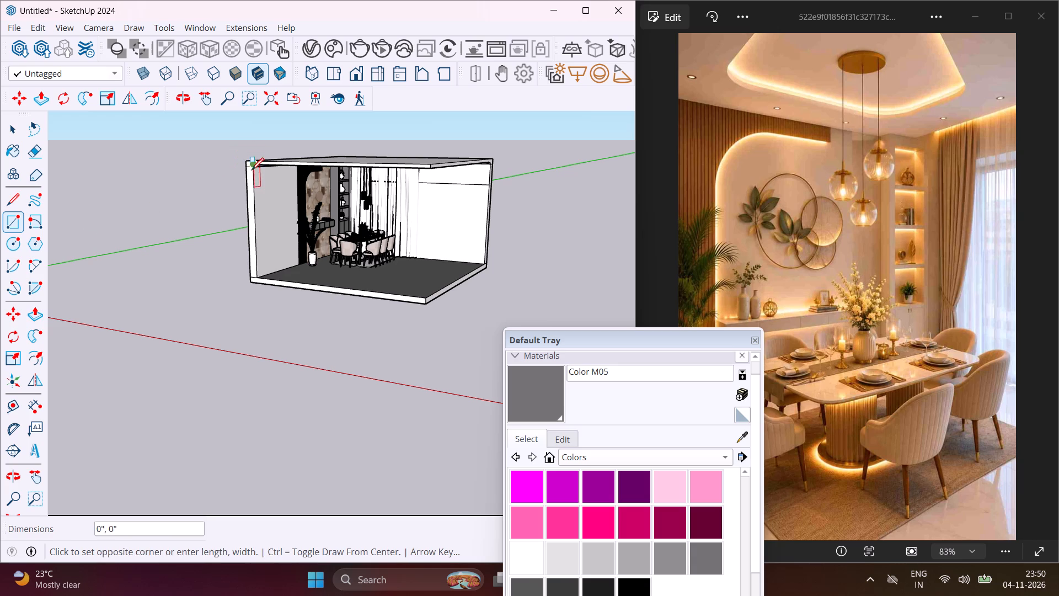
click(425, 301)
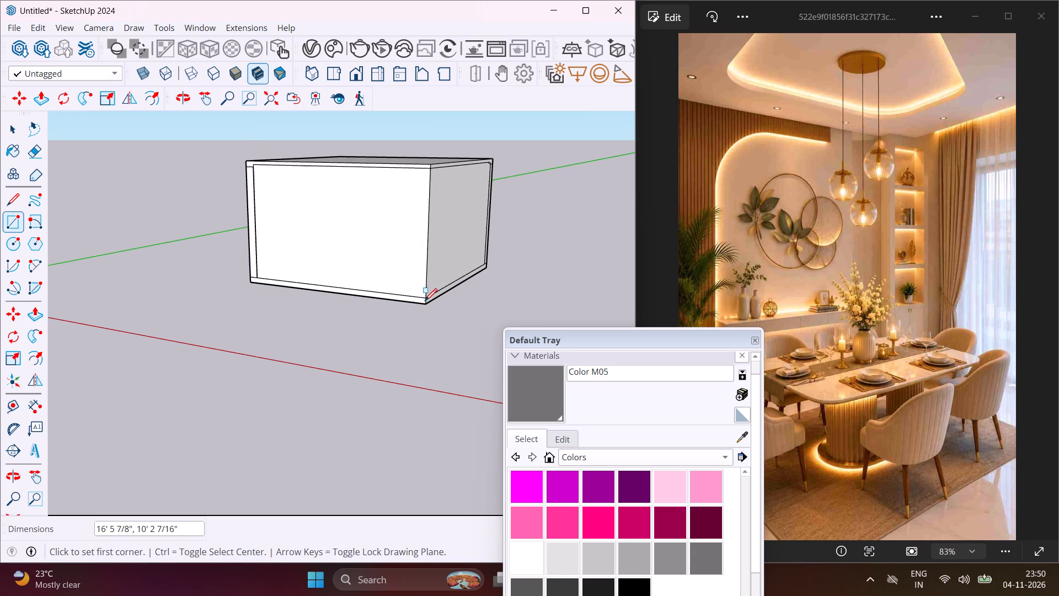
middle_drag(434, 269, 392, 257)
key(Escape)
key(space)
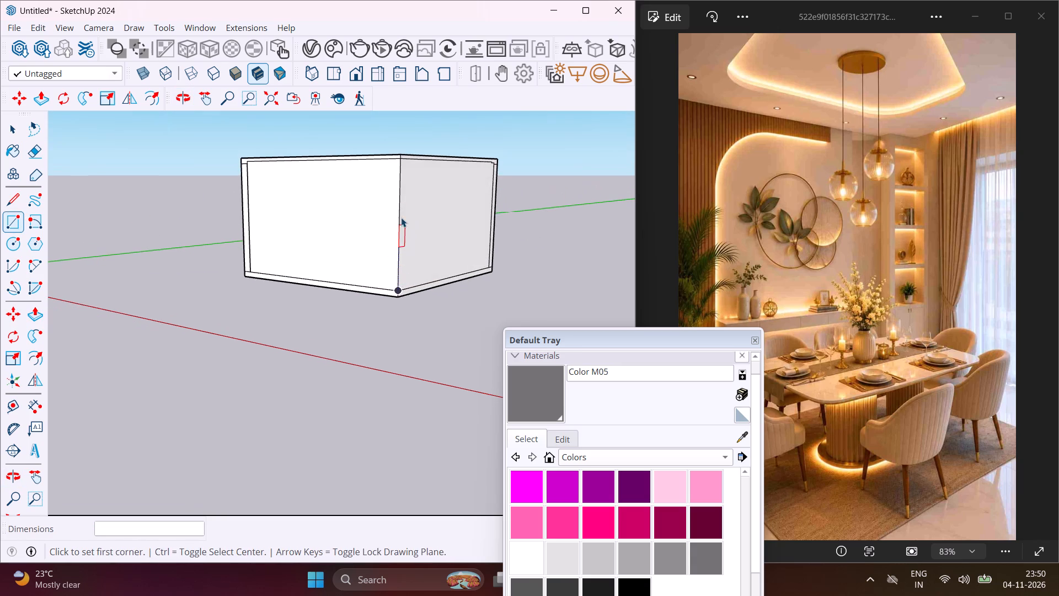
Bring the camera inside the enclosed room and aim it at the dining table, patterned arch wall and shelving niche.
scroll(398, 204, up, 17)
scroll(398, 199, up, 8)
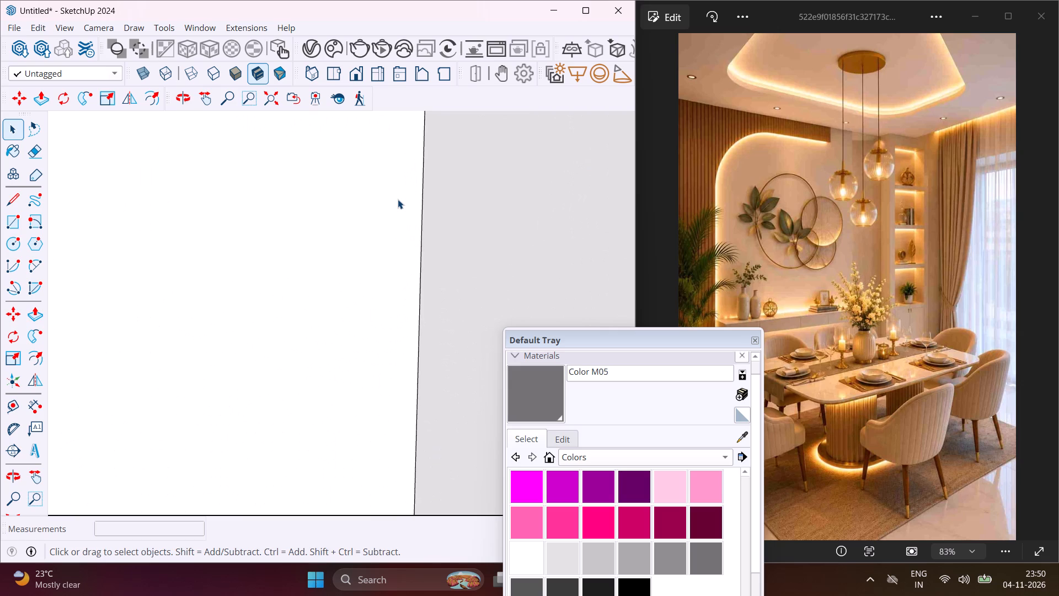
scroll(398, 199, up, 20)
scroll(398, 199, up, 20)
scroll(398, 199, up, 6)
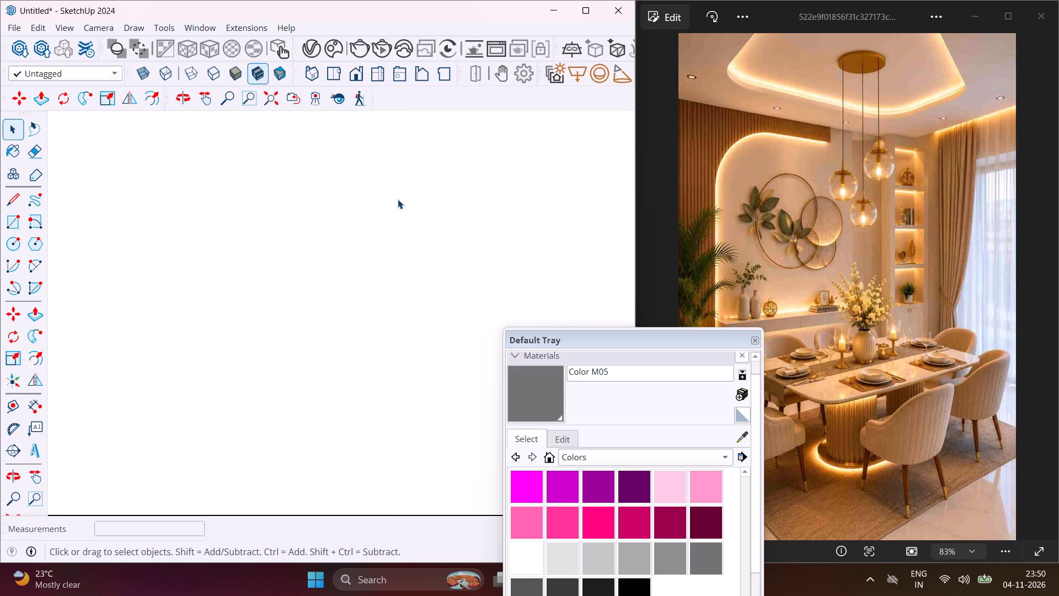
scroll(398, 199, up, 20)
scroll(398, 199, up, 7)
scroll(398, 199, down, 6)
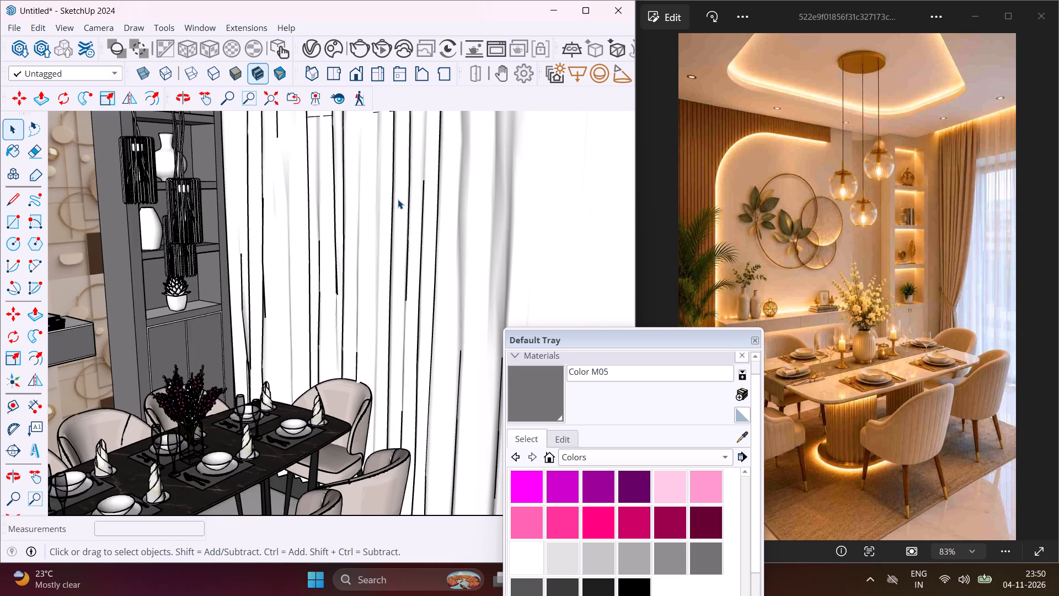
scroll(384, 198, down, 2)
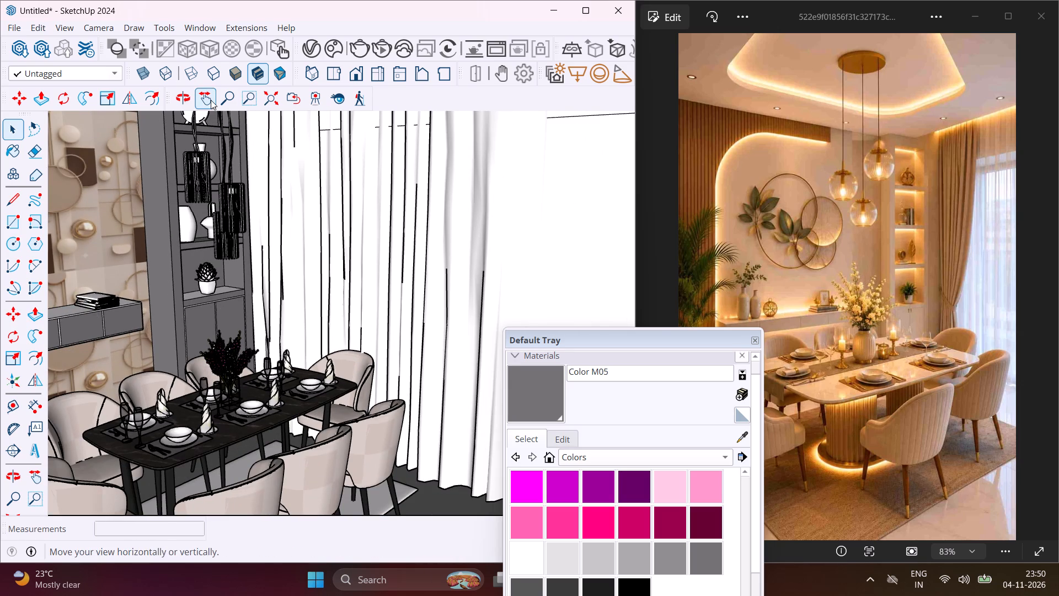
click(211, 99)
drag(185, 220, 288, 237)
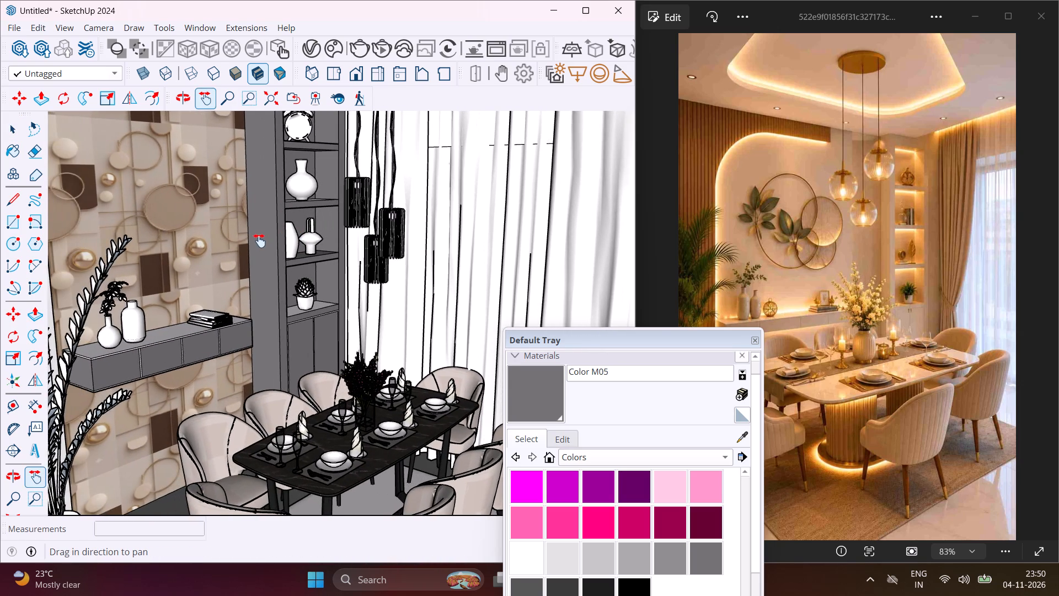
scroll(259, 241, down, 1)
drag(254, 251, 247, 257)
scroll(247, 257, down, 1)
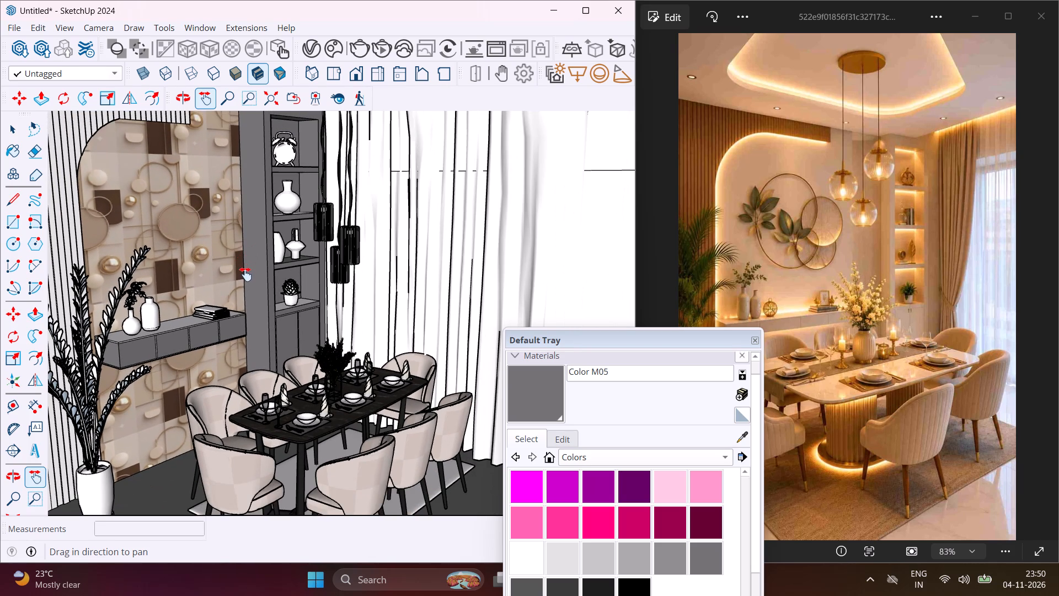
middle_drag(245, 274, 244, 210)
drag(237, 225, 239, 238)
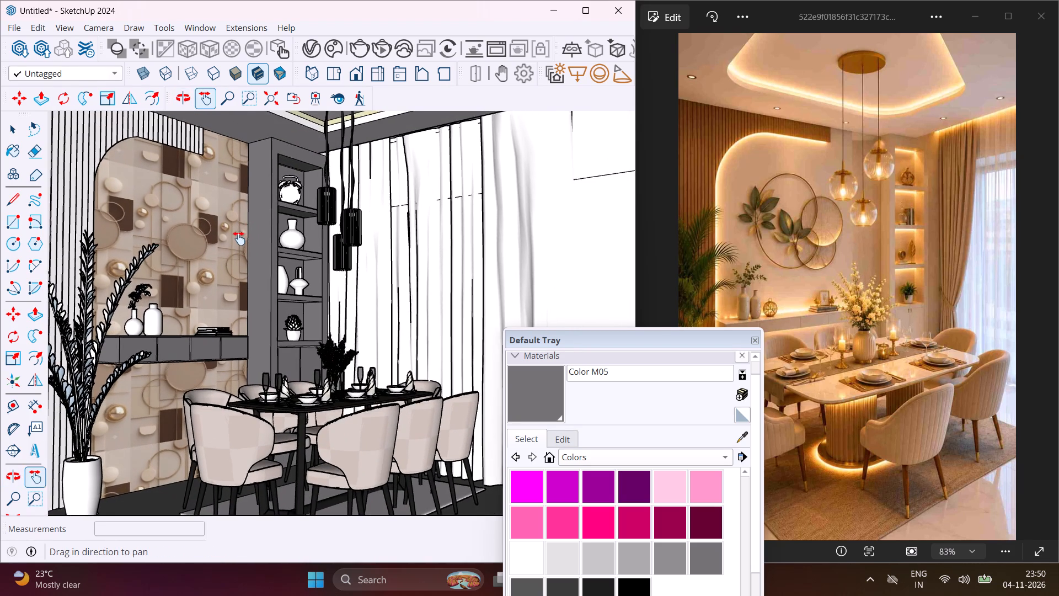
drag(239, 238, 242, 247)
Refine the interior camera view to frame the potted plant, arch wall, shelving niche, curtains, dining set and part of the ceiling.
scroll(228, 247, down, 1)
scroll(228, 247, up, 4)
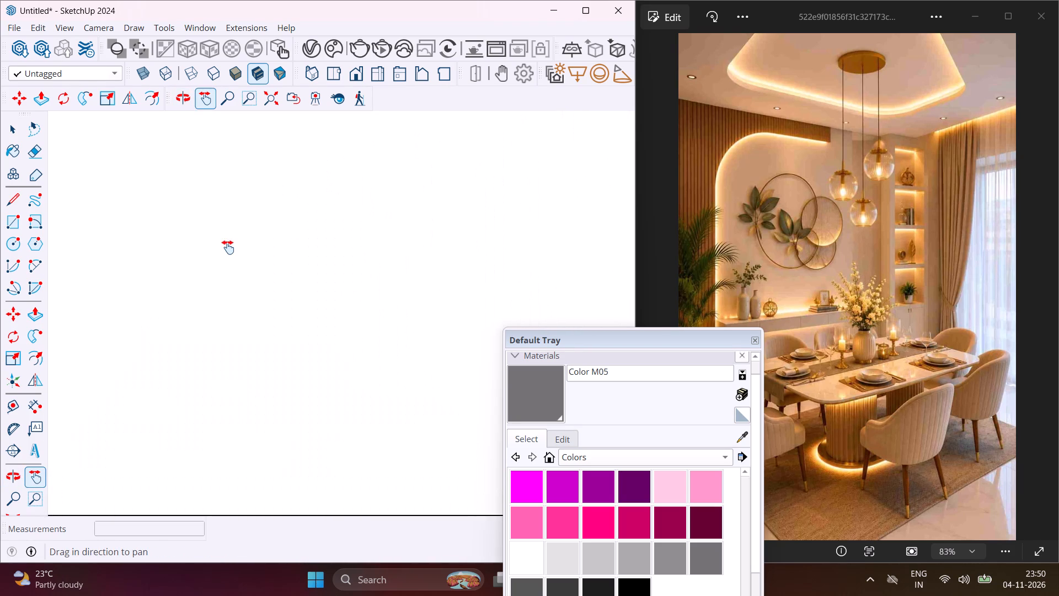
scroll(228, 247, up, 20)
scroll(228, 247, up, 11)
scroll(228, 247, up, 20)
scroll(225, 250, down, 1)
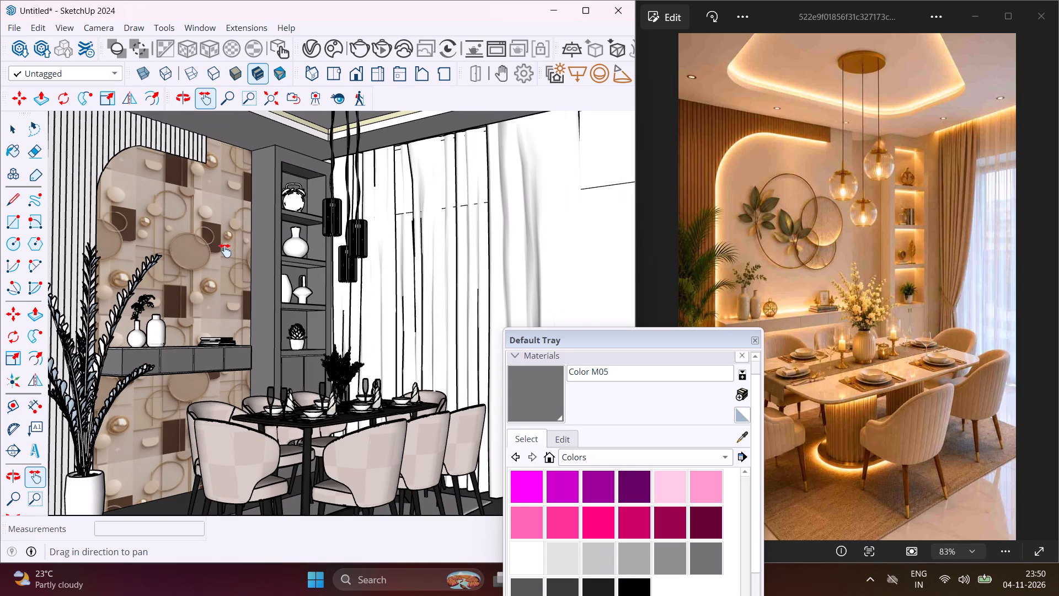
drag(263, 254, 237, 261)
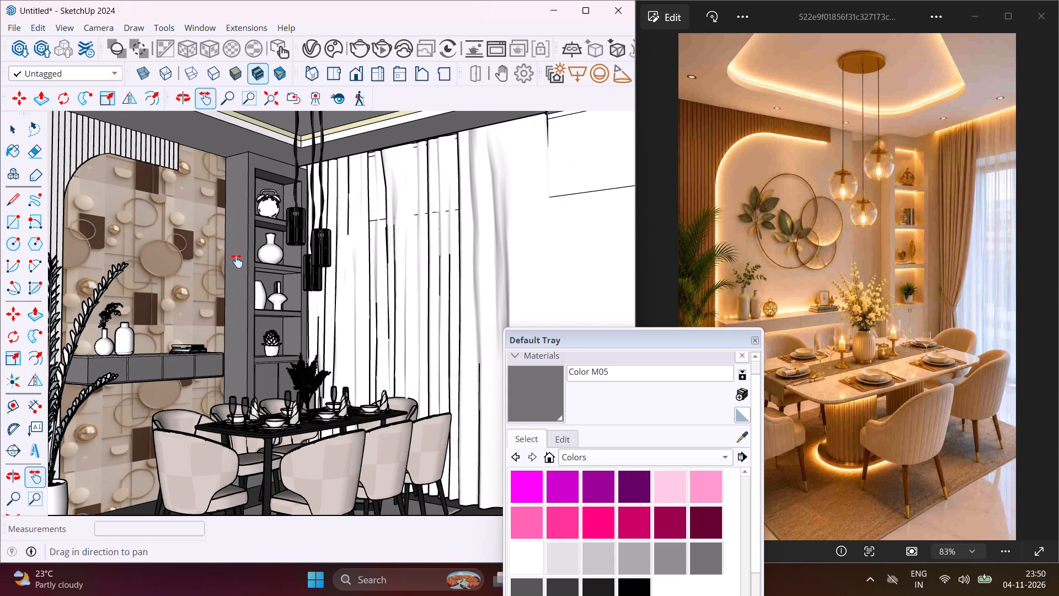
middle_drag(247, 264, 222, 267)
drag(199, 272, 222, 276)
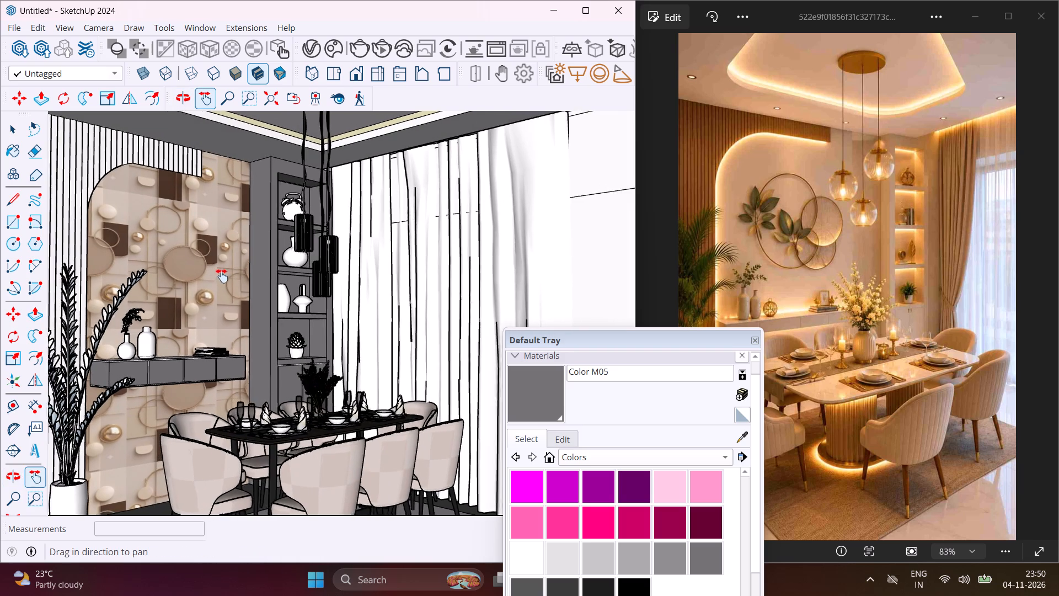
drag(222, 276, 253, 280)
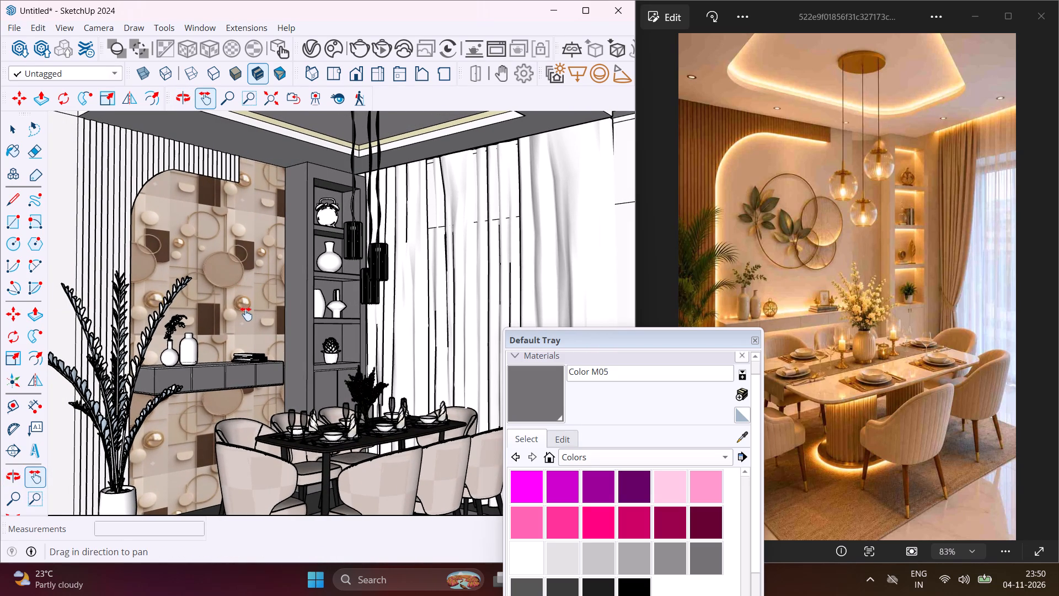
middle_drag(246, 314, 236, 317)
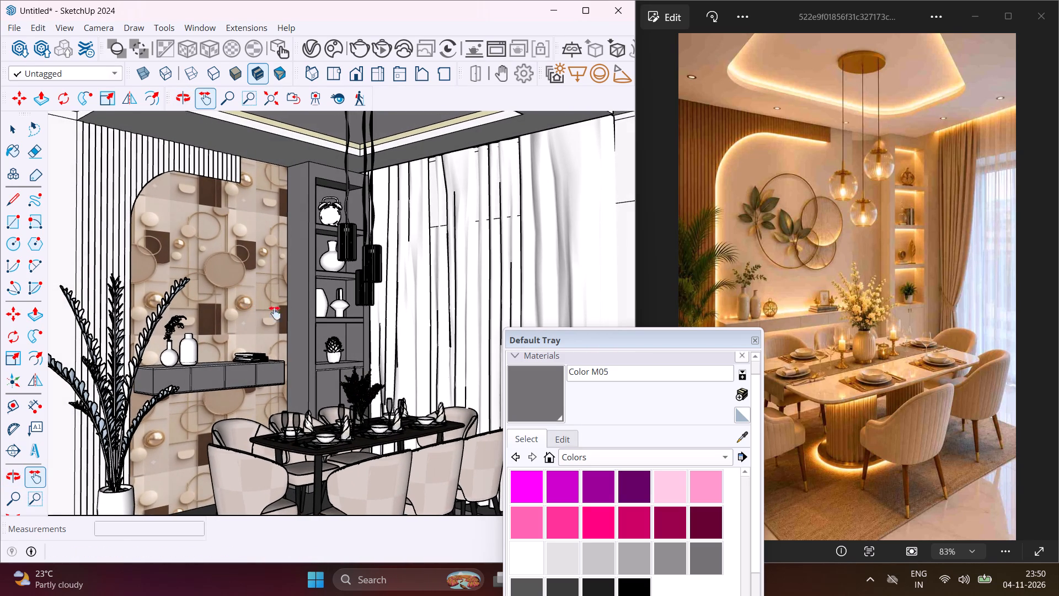
scroll(285, 313, up, 1)
drag(281, 311, 269, 330)
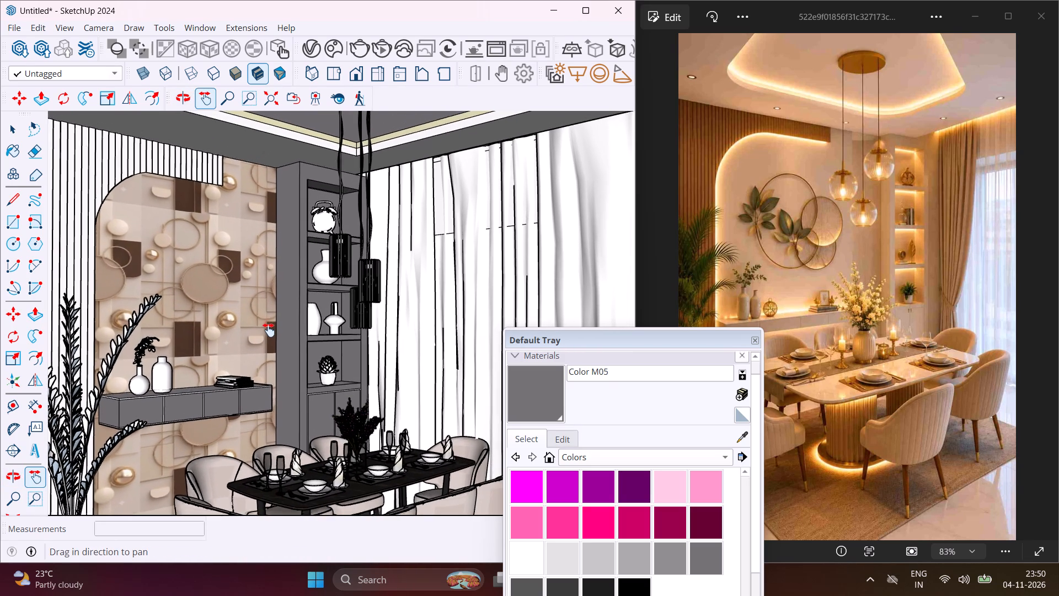
drag(269, 330, 270, 317)
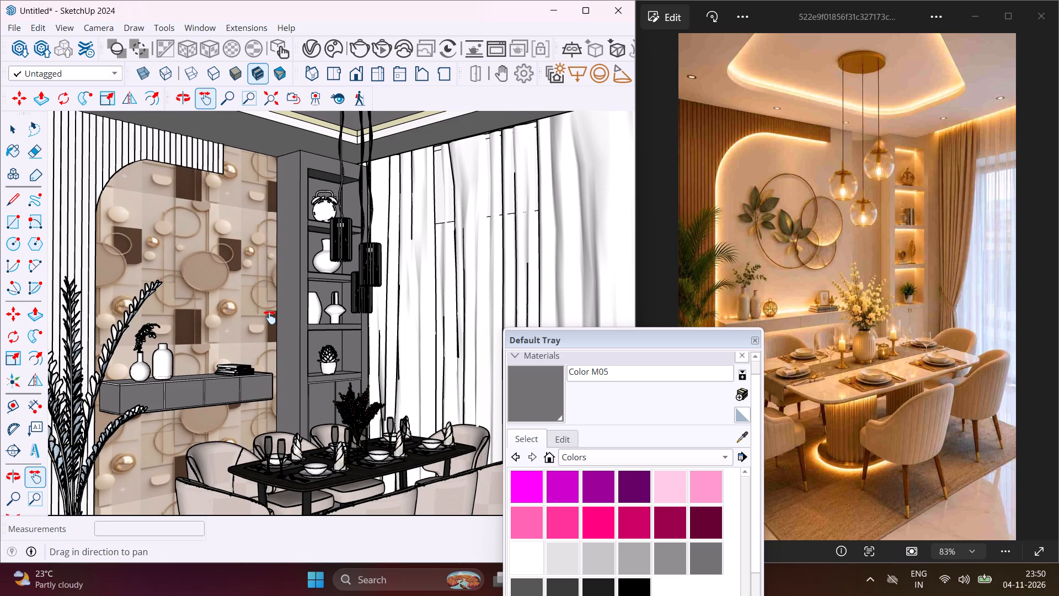
scroll(270, 317, down, 1)
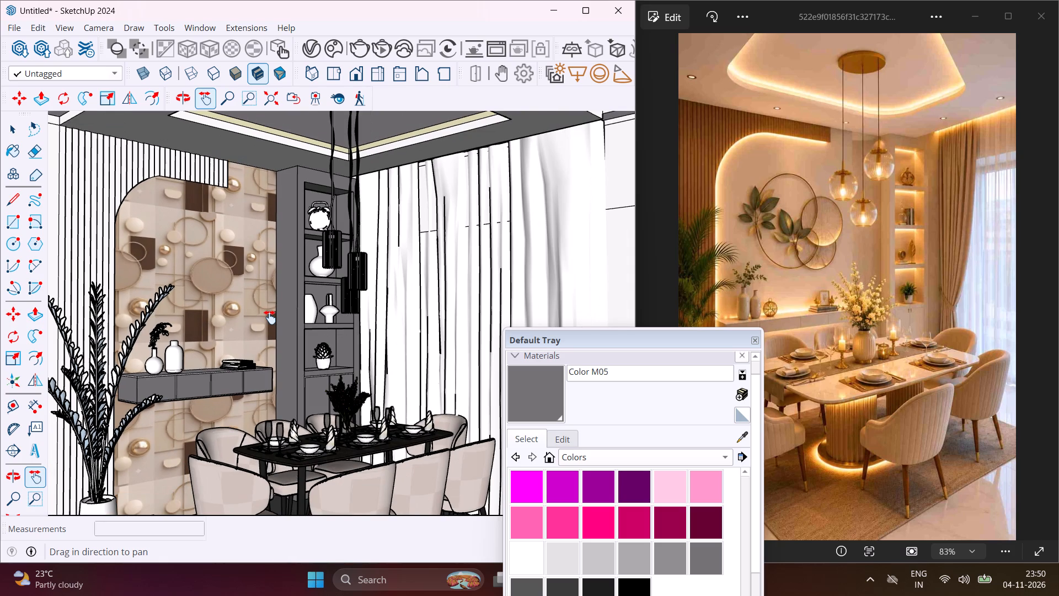
Save the model as 0082 in the FUJI folder on the desktop.
key(ctrl+s)
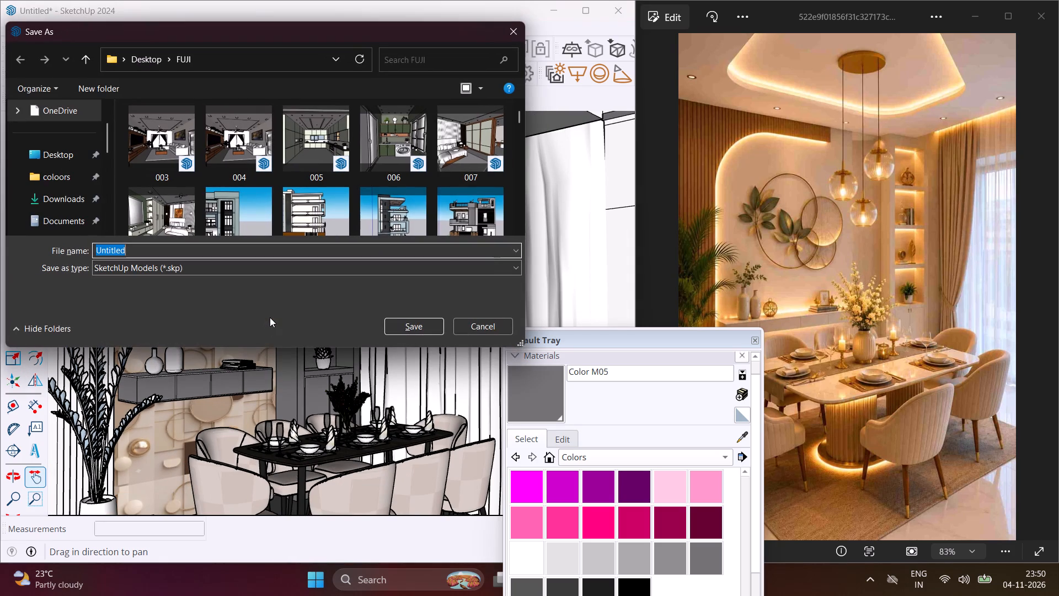
click(180, 249)
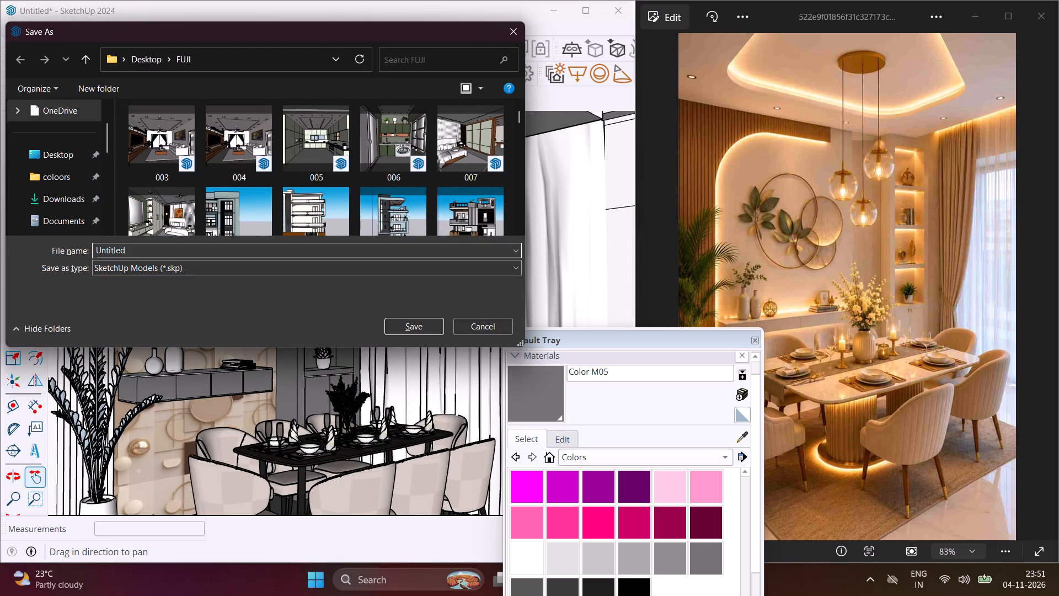
key(BackSpace)
key(BackSpace)
key(BackSpace)
key(BackSpace)
key(BackSpace)
key(BackSpace)
key(BackSpace)
key(BackSpace)
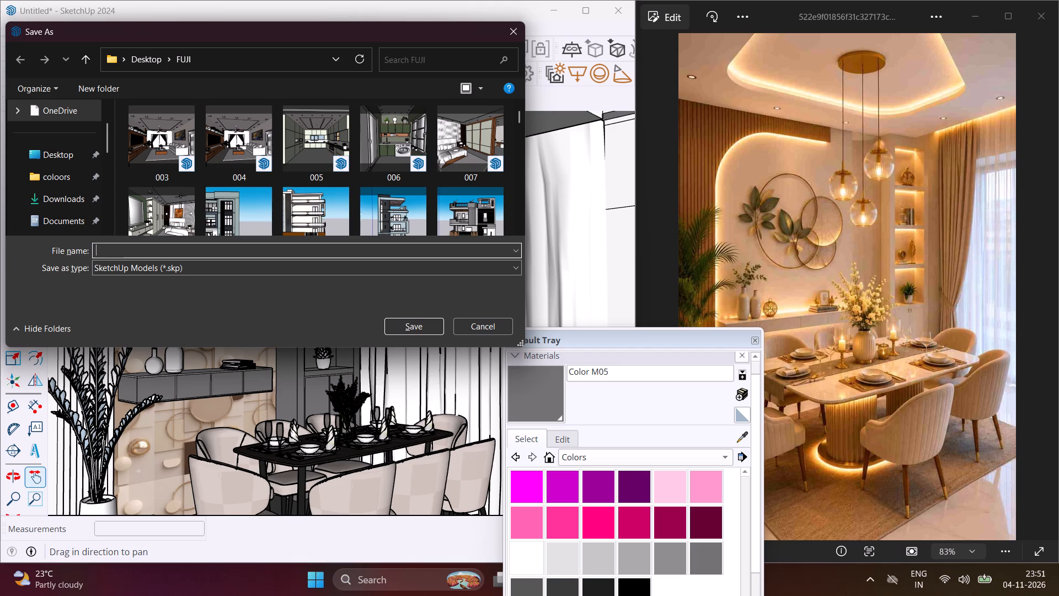
text(008)
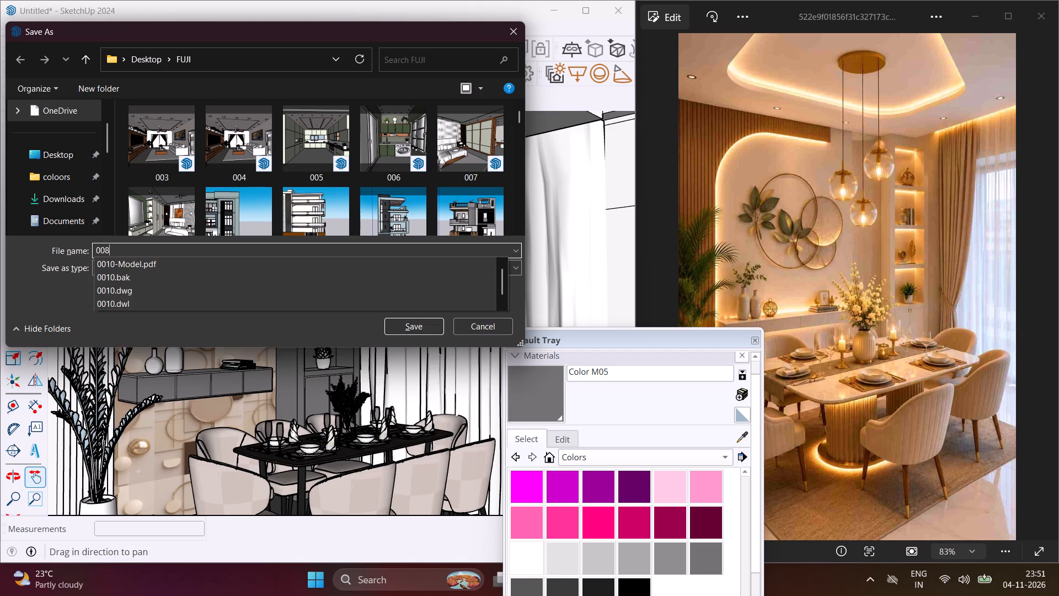
key(2)
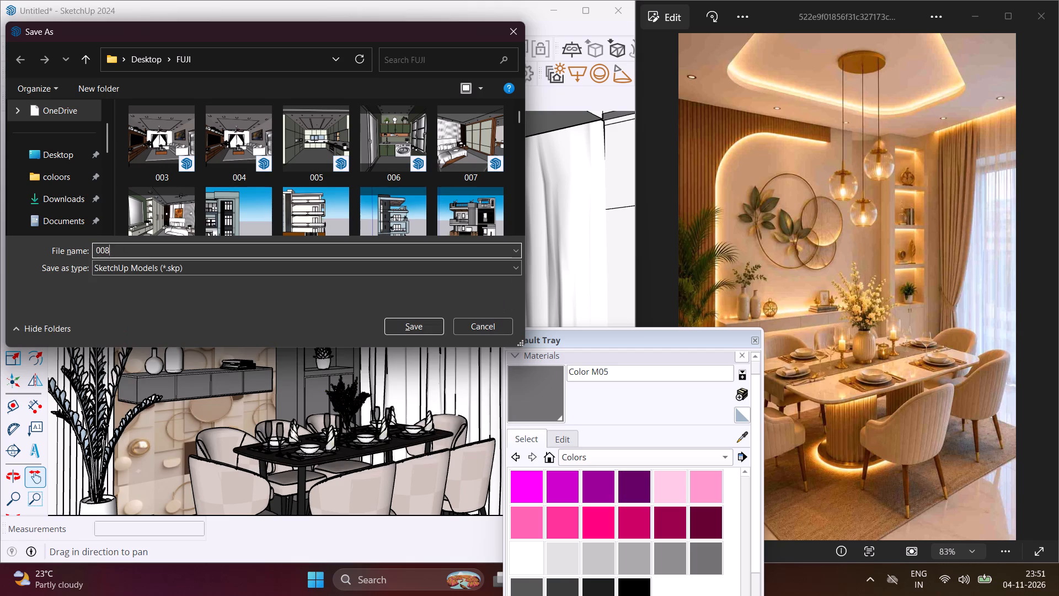
click(405, 327)
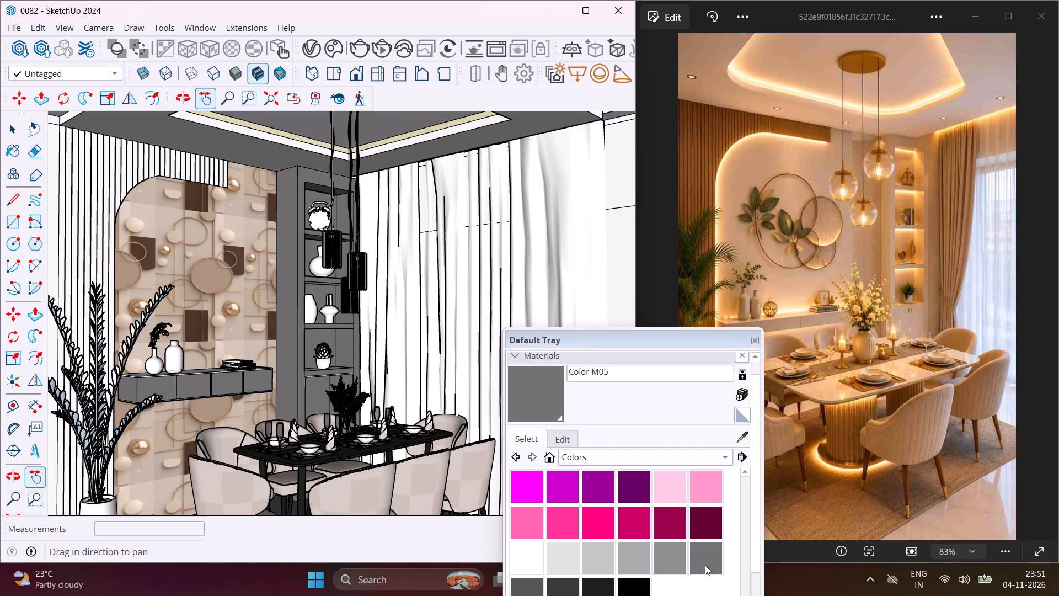
Add a scene that stores the framed interior view of the dining room.
click(675, 560)
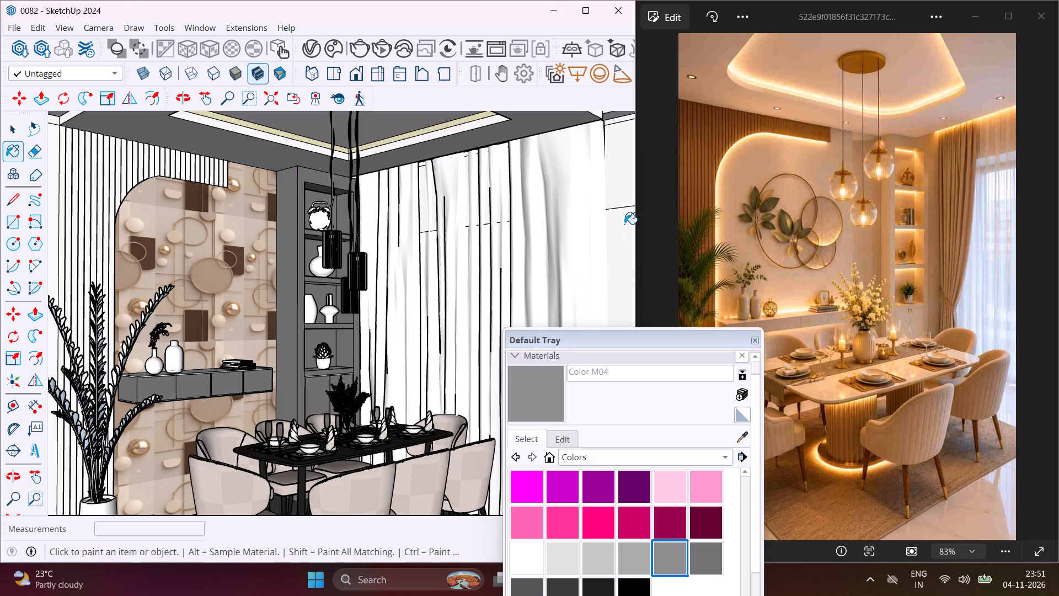
scroll(624, 224, up, 2)
scroll(555, 158, down, 2)
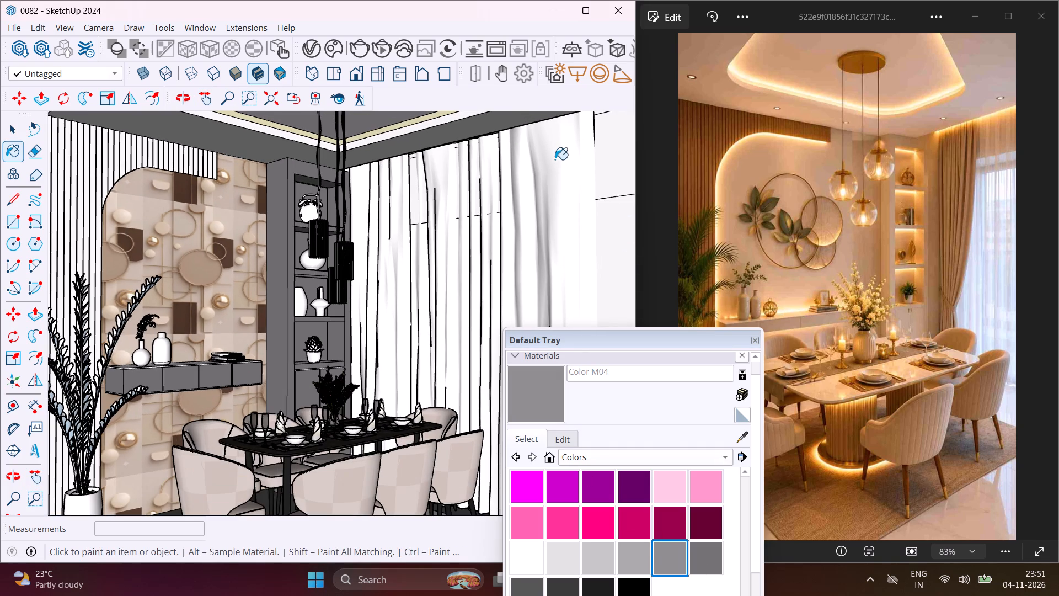
scroll(553, 163, down, 1)
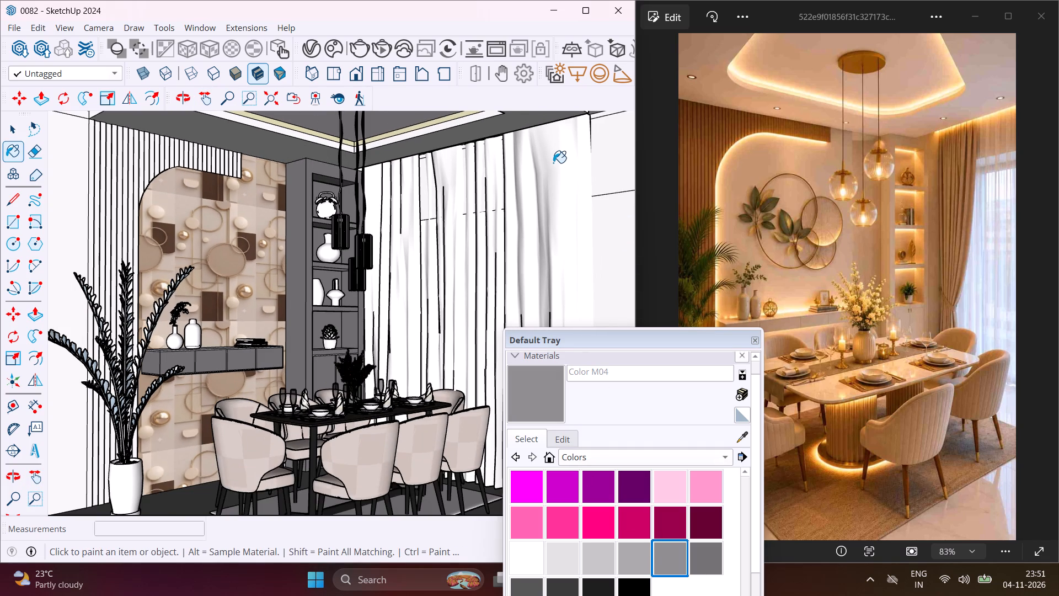
click(606, 458)
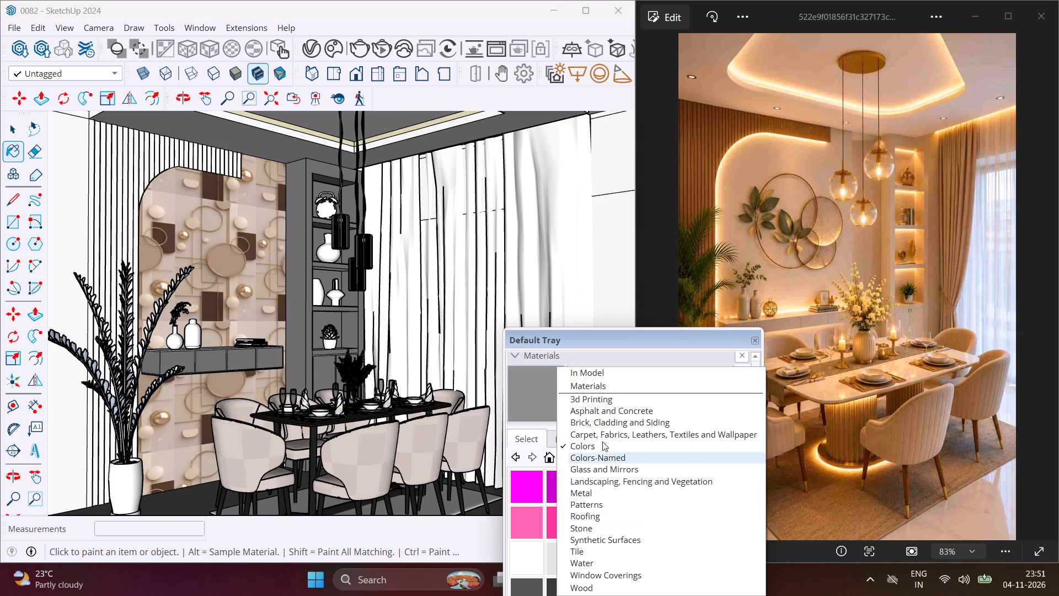
click(520, 353)
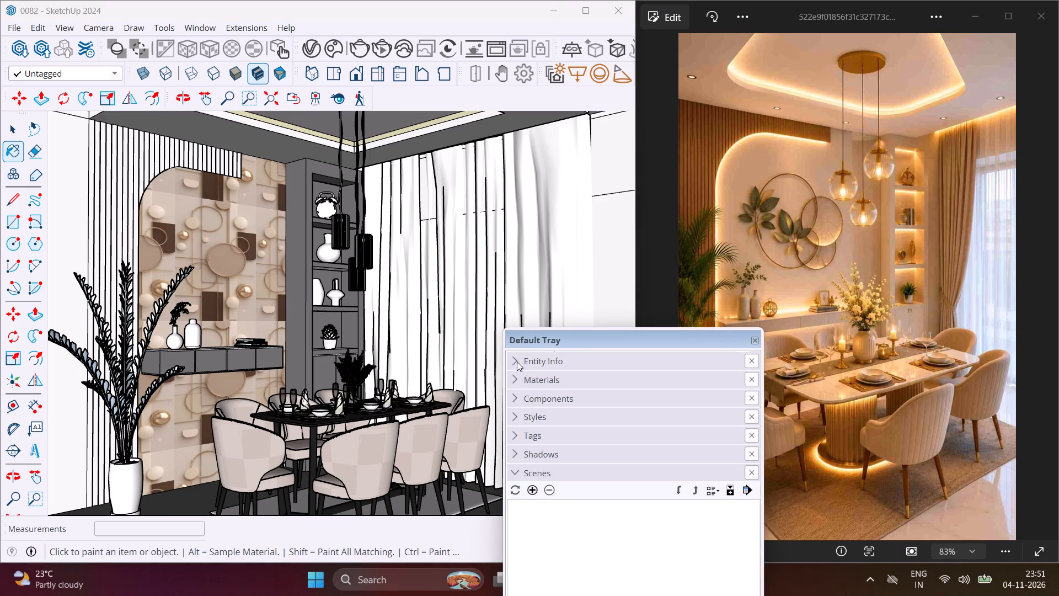
click(532, 490)
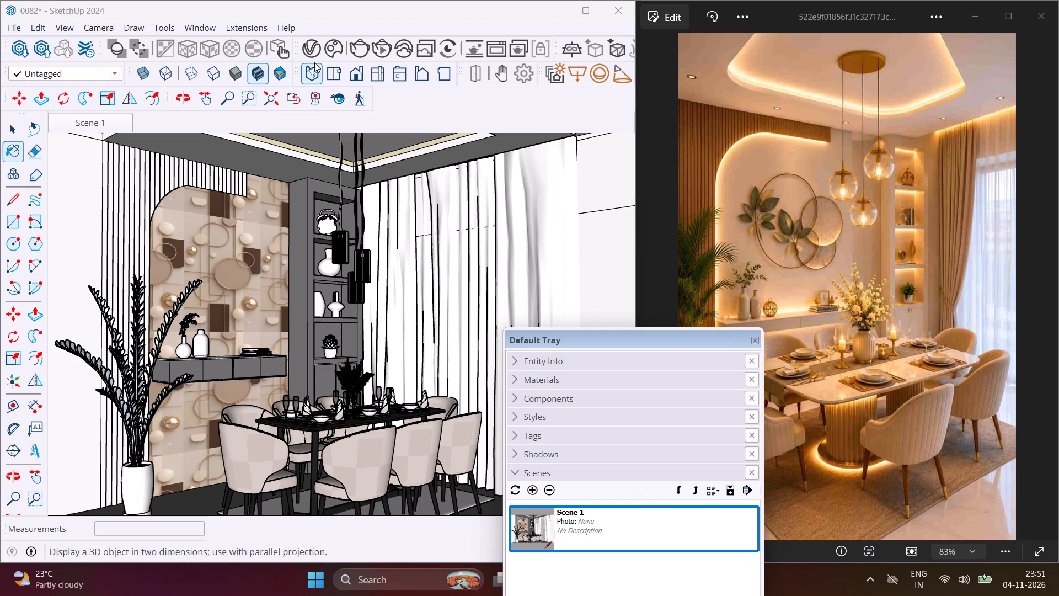
Set the camera's Exposure Value (EV) to 12 in the V-Ray render settings.
click(314, 54)
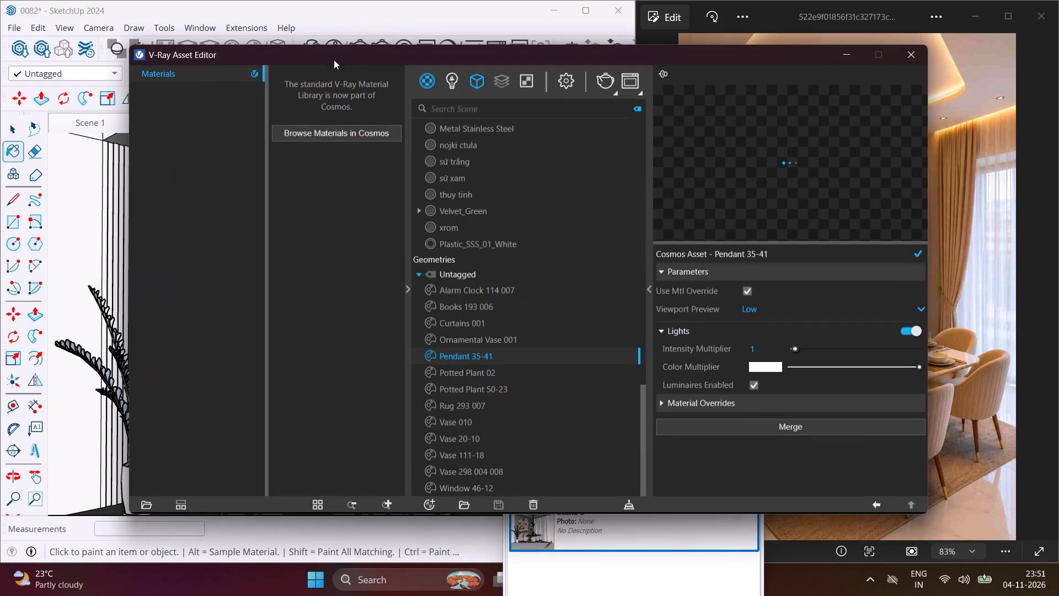
click(563, 78)
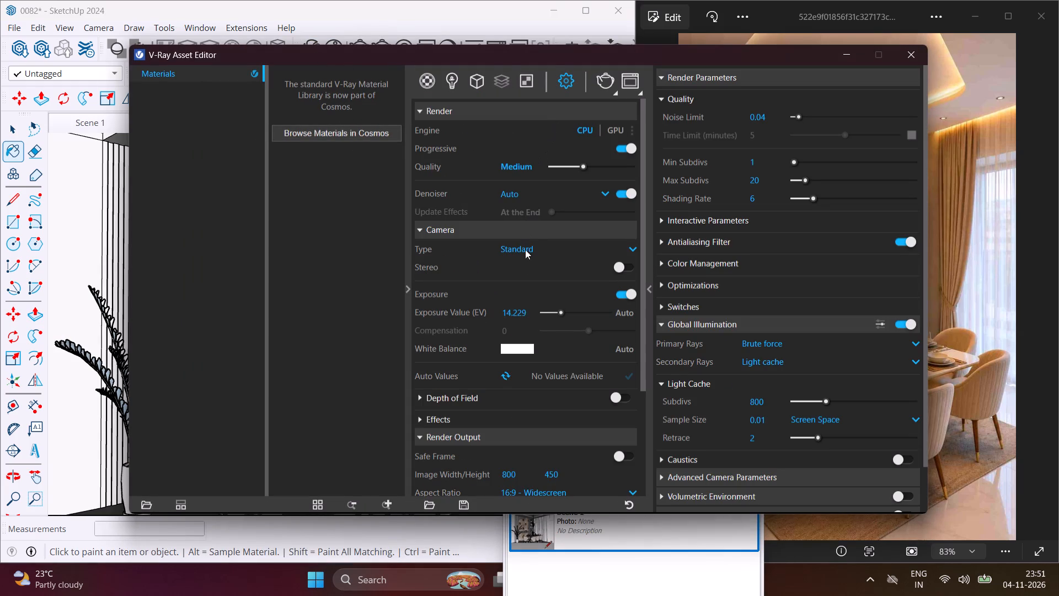
click(531, 312)
key(BackSpace)
key(BackSpace)
key(BackSpace)
key(BackSpace)
key(BackSpace)
key(2)
key(Return)
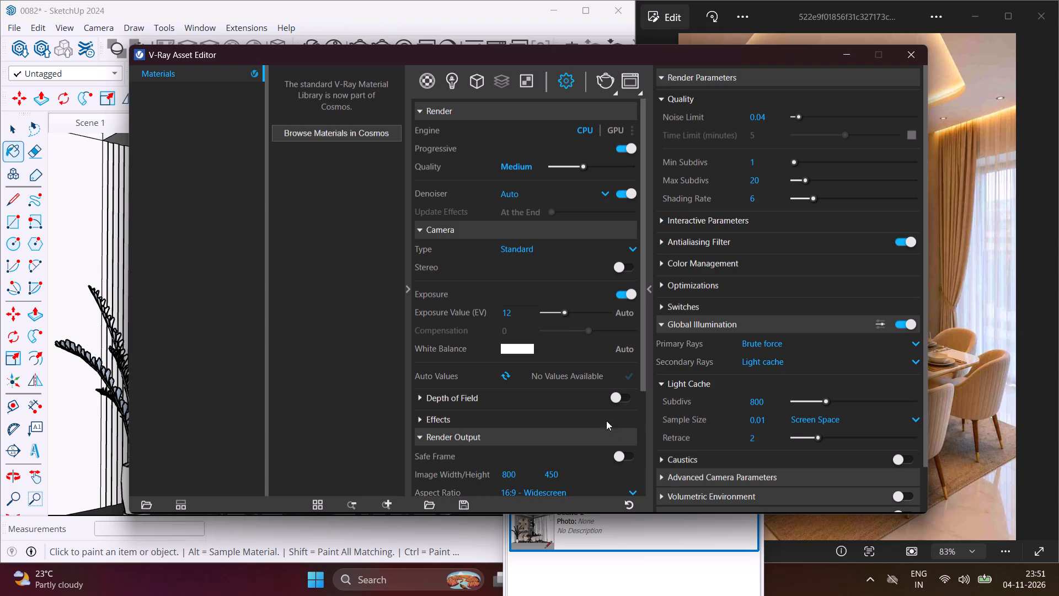
Turn on Safe Frame and set the V-Ray render output aspect ratio to 4:3 - Picture.
scroll(602, 439, down, 1)
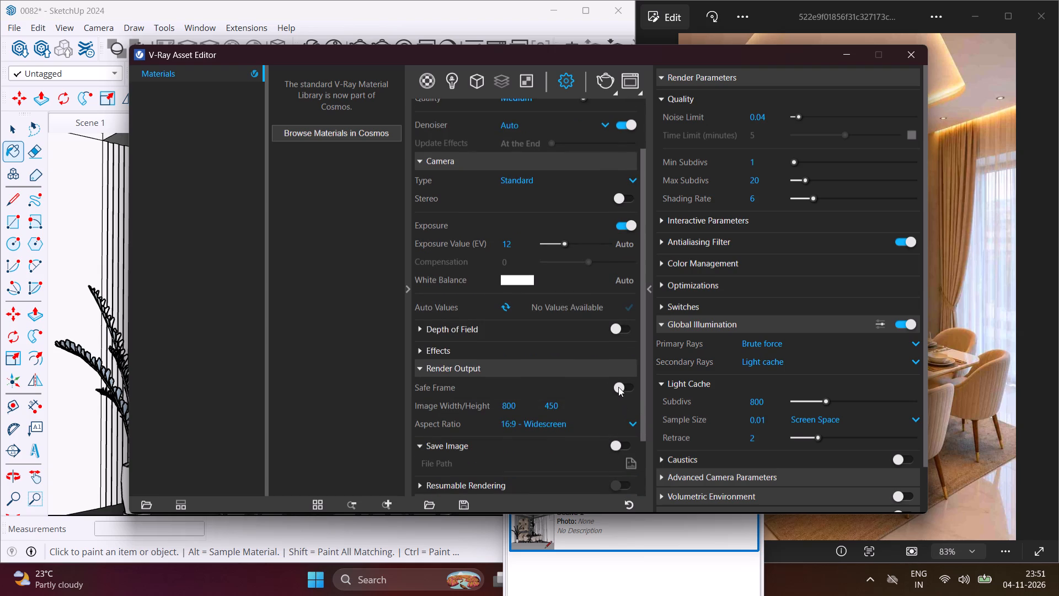
click(618, 387)
click(632, 422)
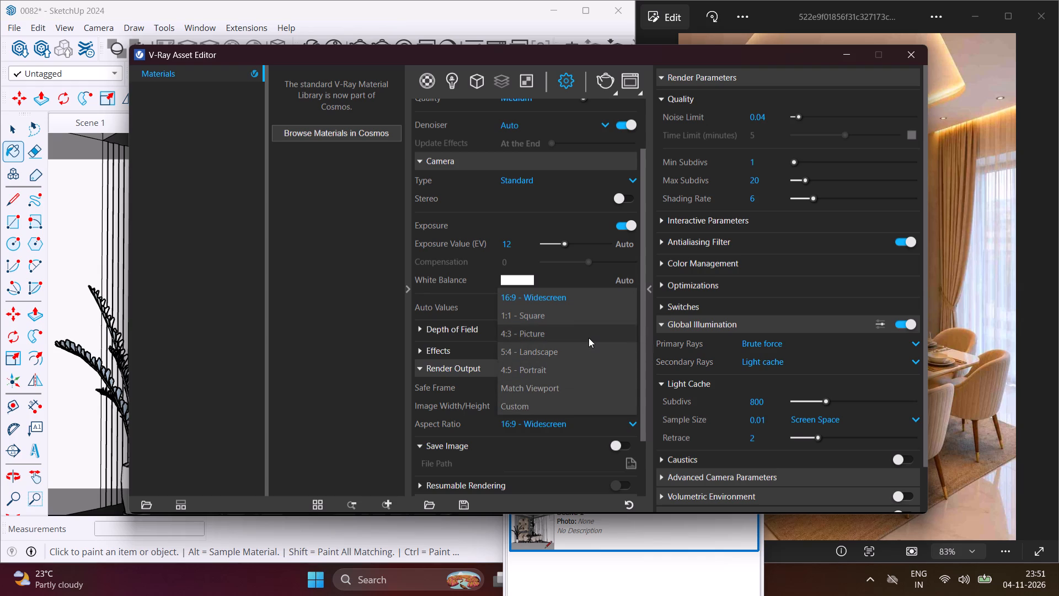
click(589, 338)
click(850, 60)
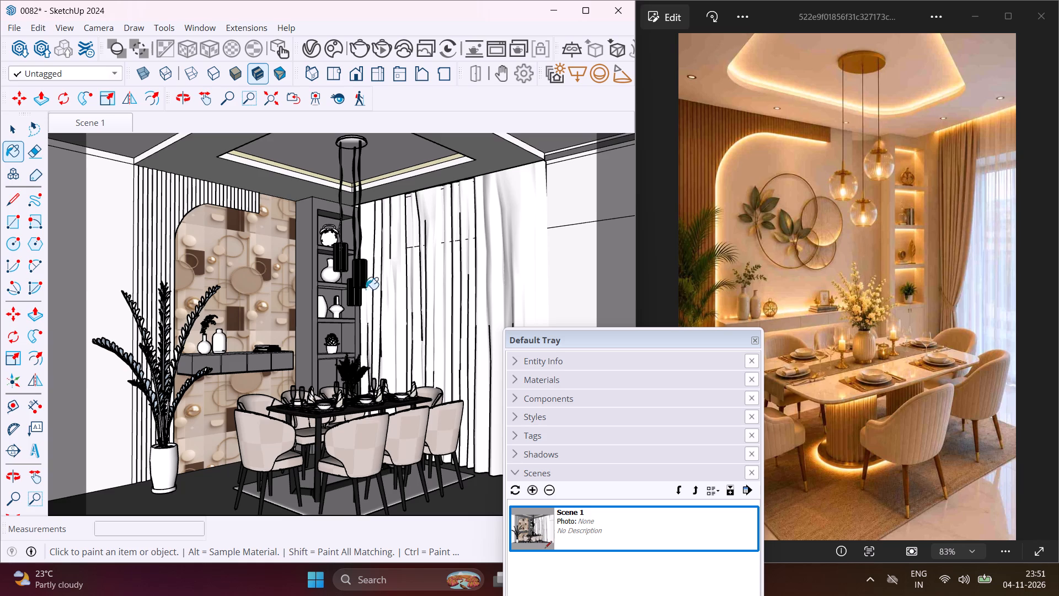
Reframe the interior view closer to the dining area within the safe frame.
click(213, 101)
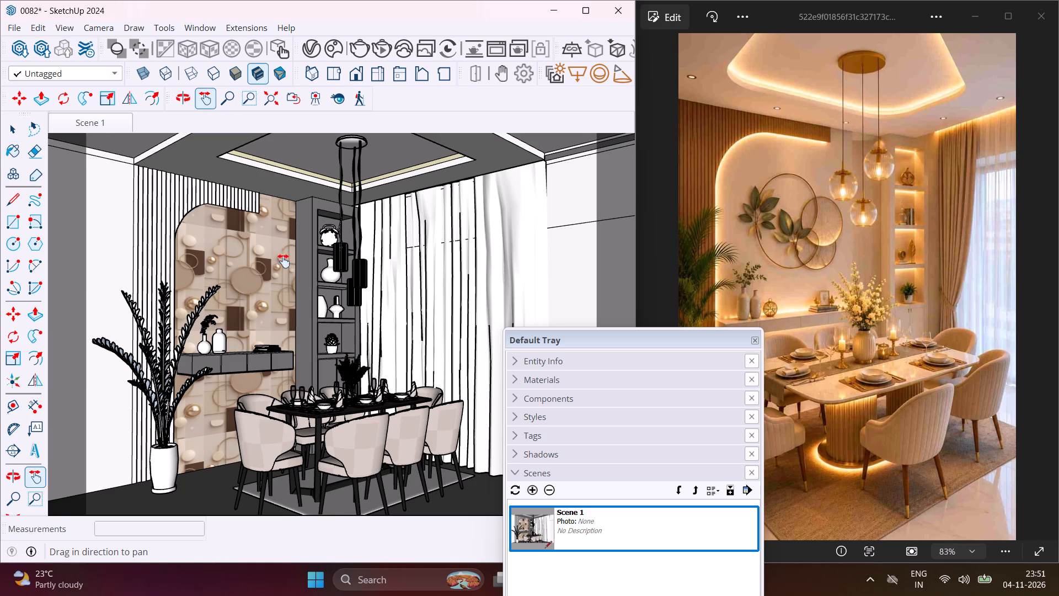
scroll(284, 279, up, 2)
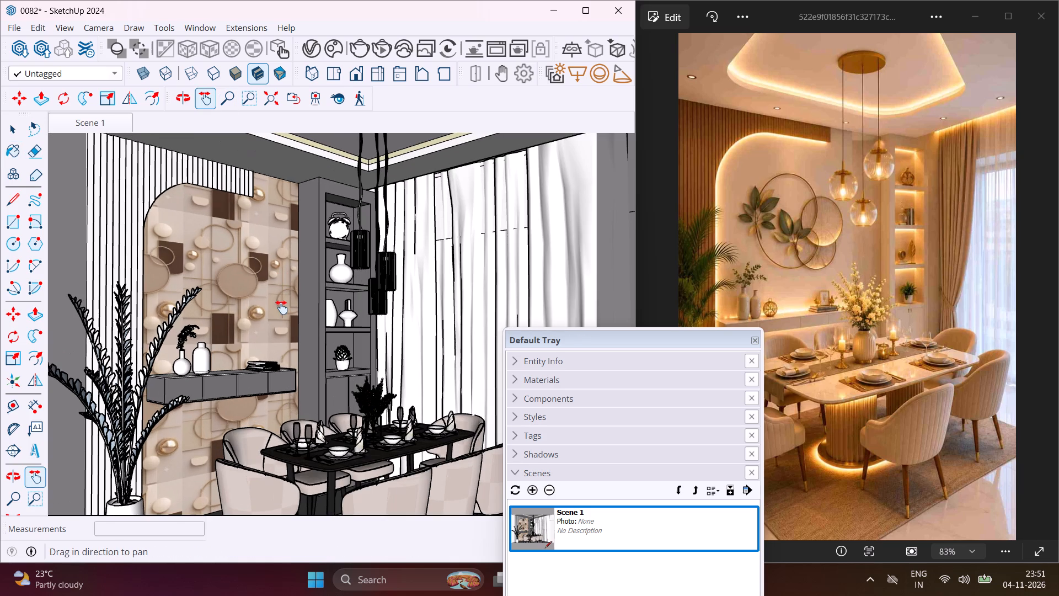
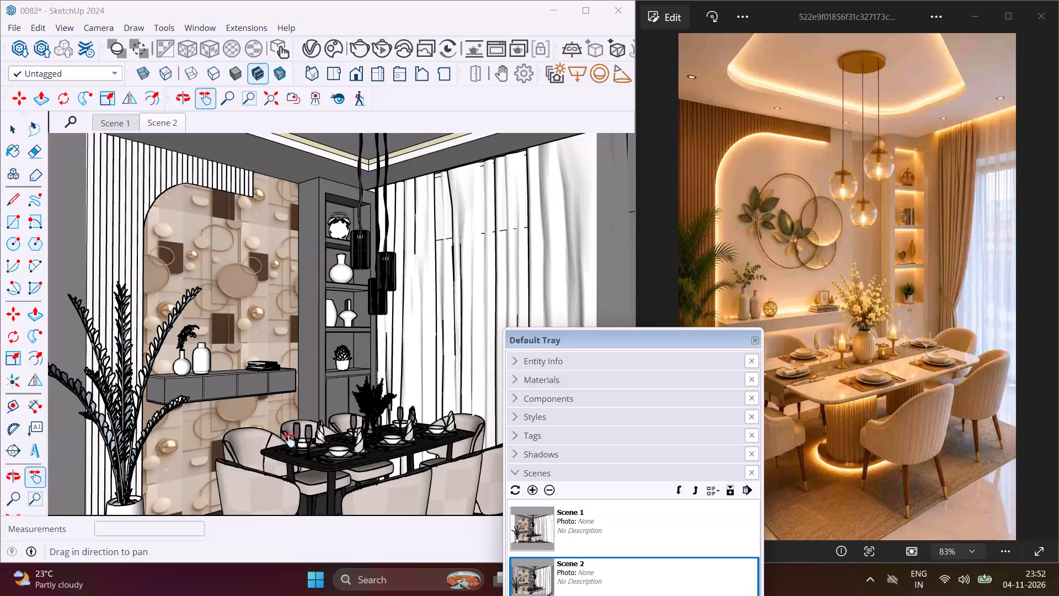
Pick Wood Floor from the Wood materials and paint the first white slats beside the patterned wall panel.
middle_drag(267, 399, 265, 405)
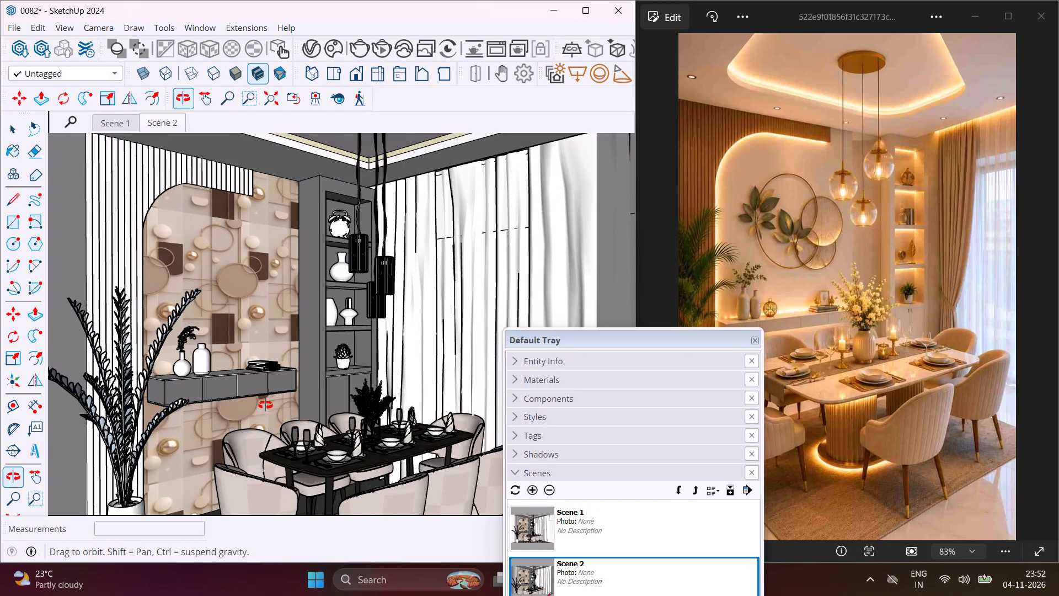
middle_drag(265, 405, 261, 432)
drag(284, 435, 282, 415)
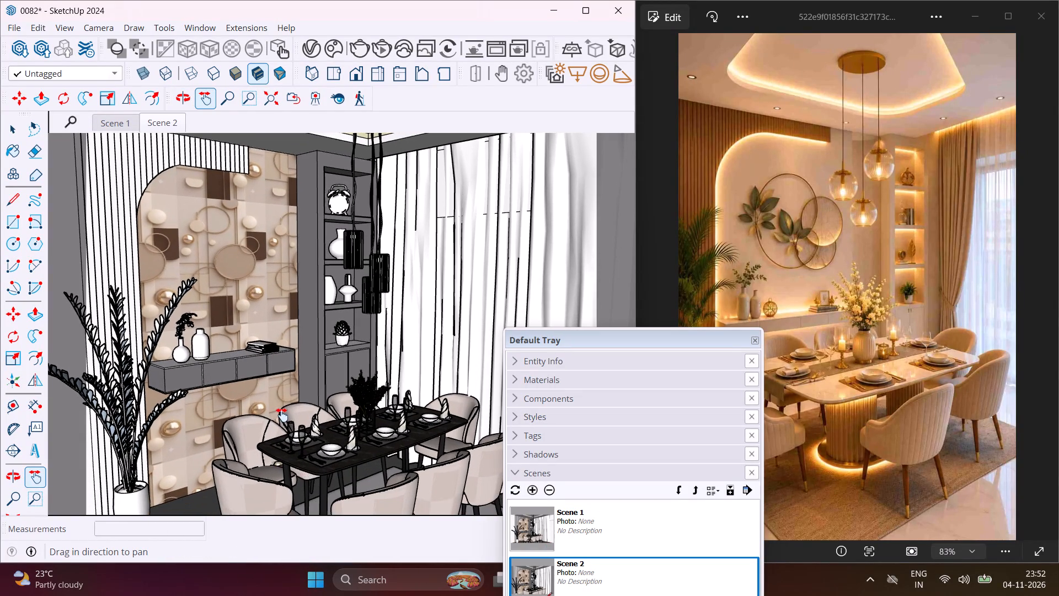
drag(282, 415, 282, 407)
click(282, 406)
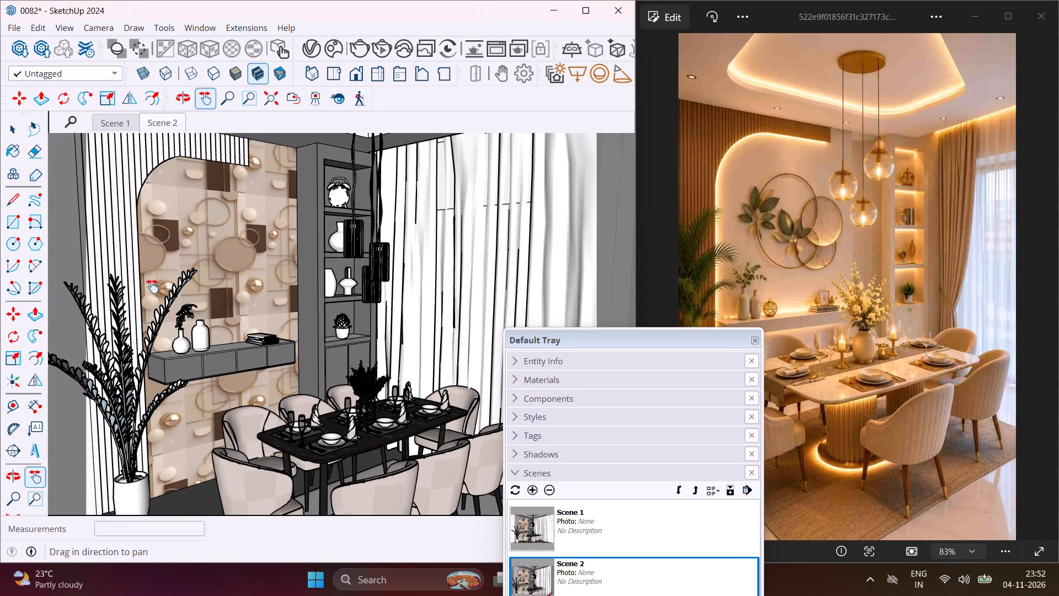
click(514, 381)
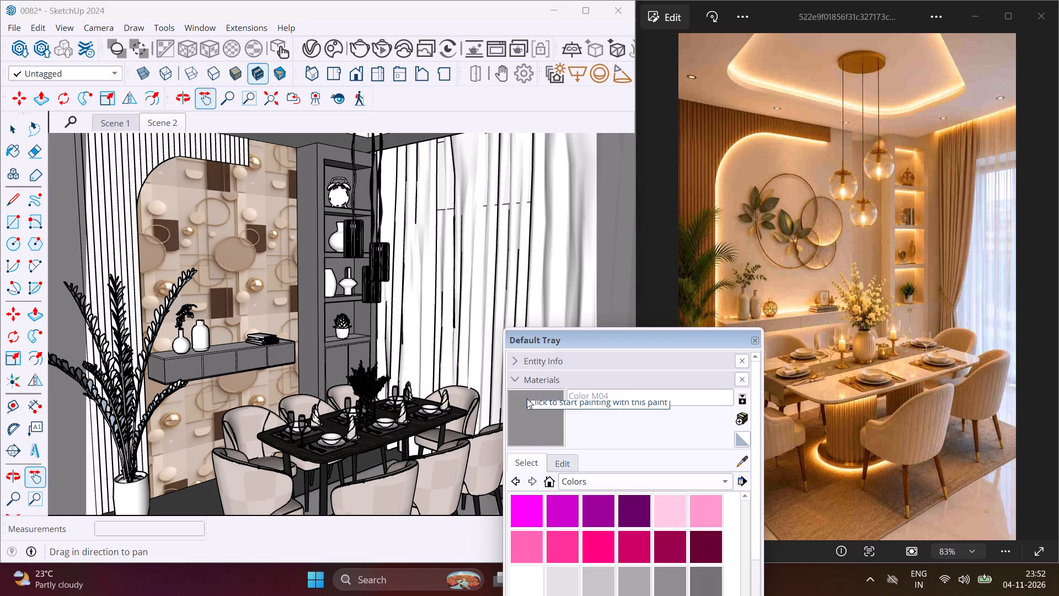
click(589, 481)
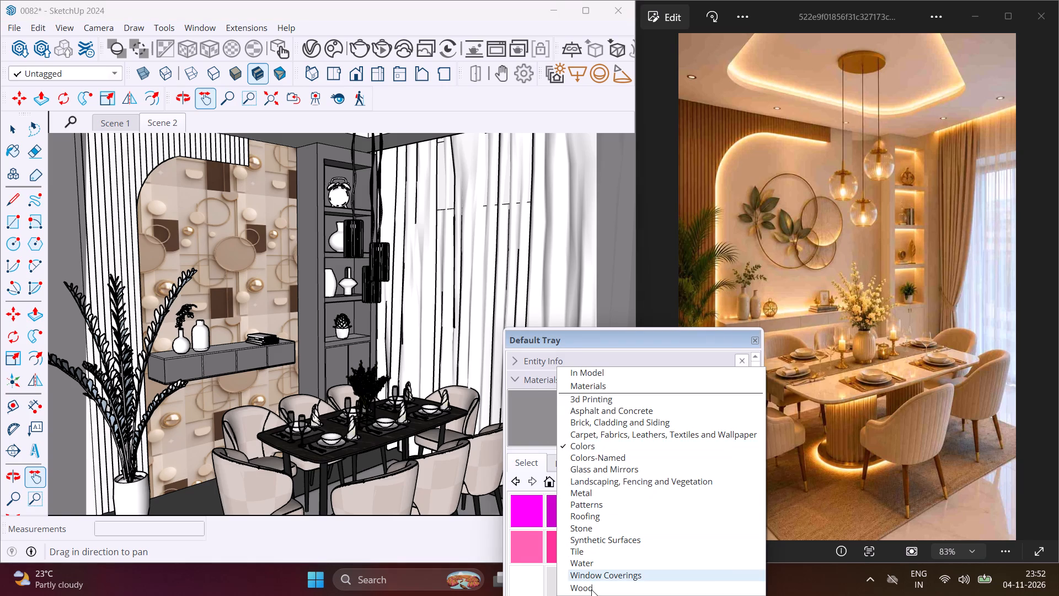
click(591, 589)
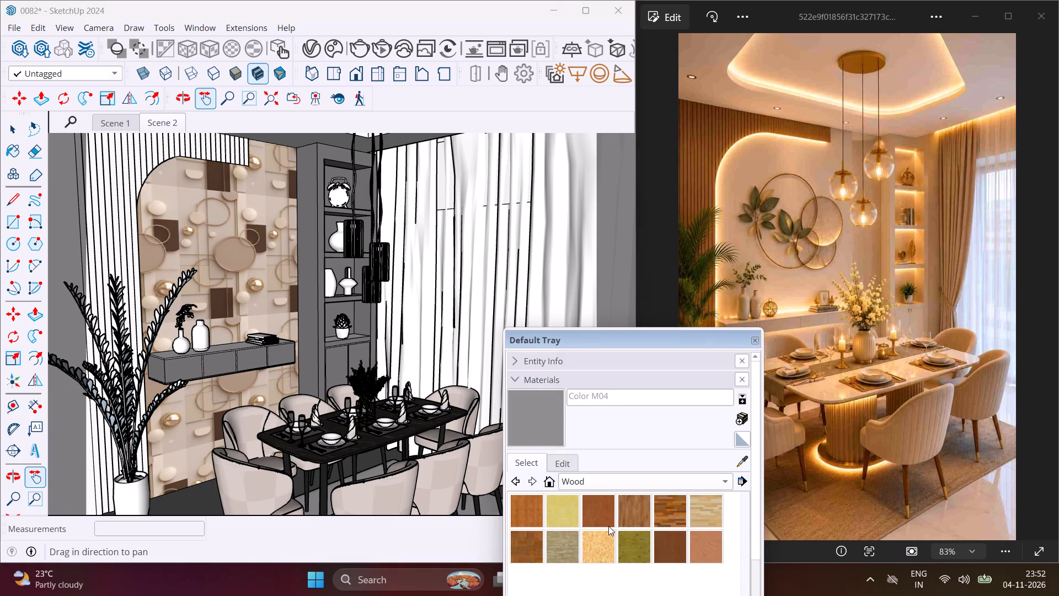
click(599, 514)
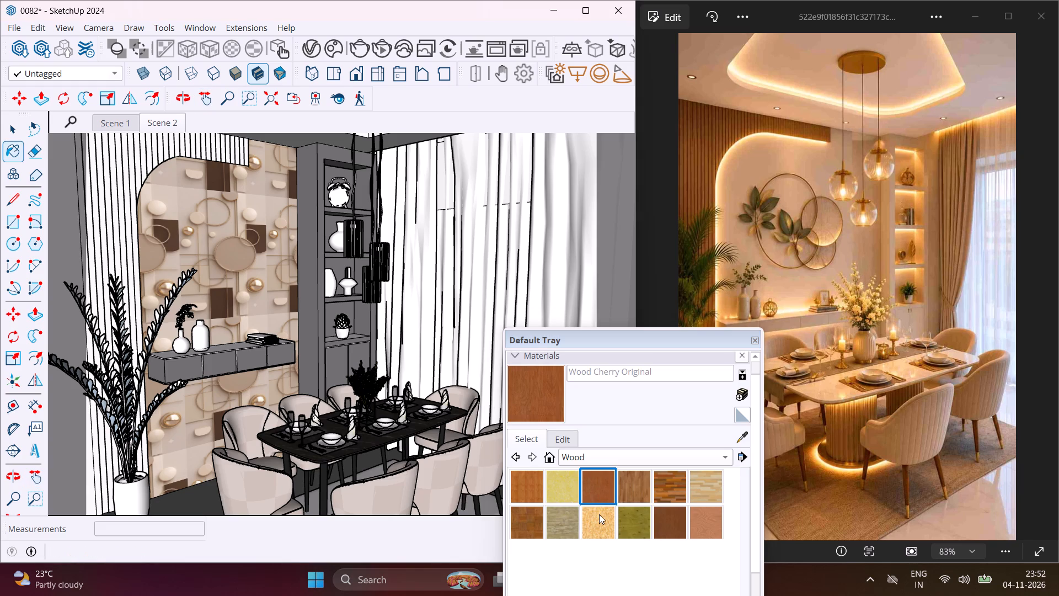
click(625, 500)
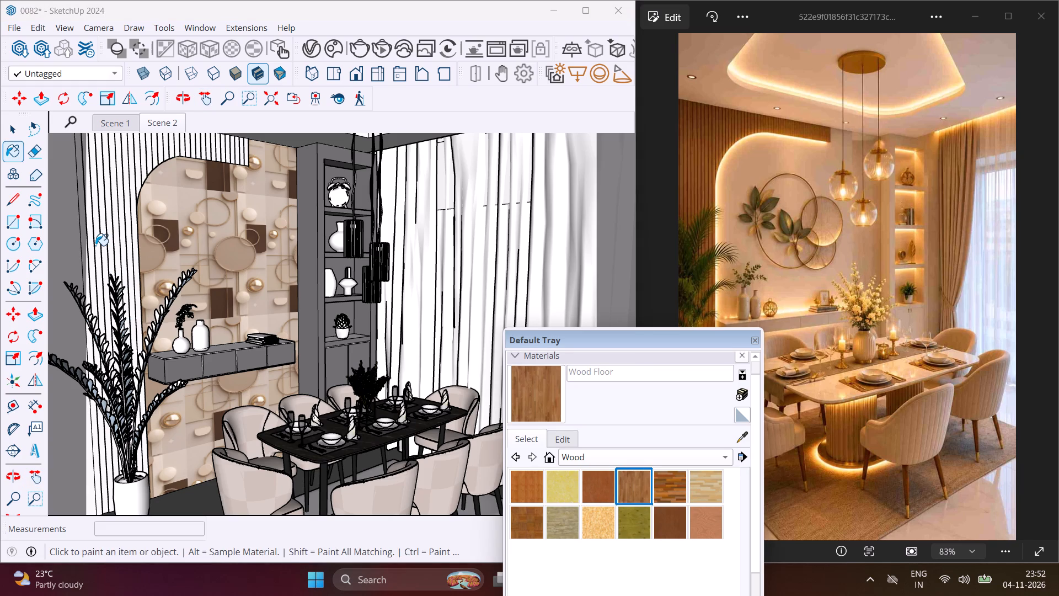
middle_drag(102, 245, 169, 252)
scroll(129, 273, up, 3)
click(125, 275)
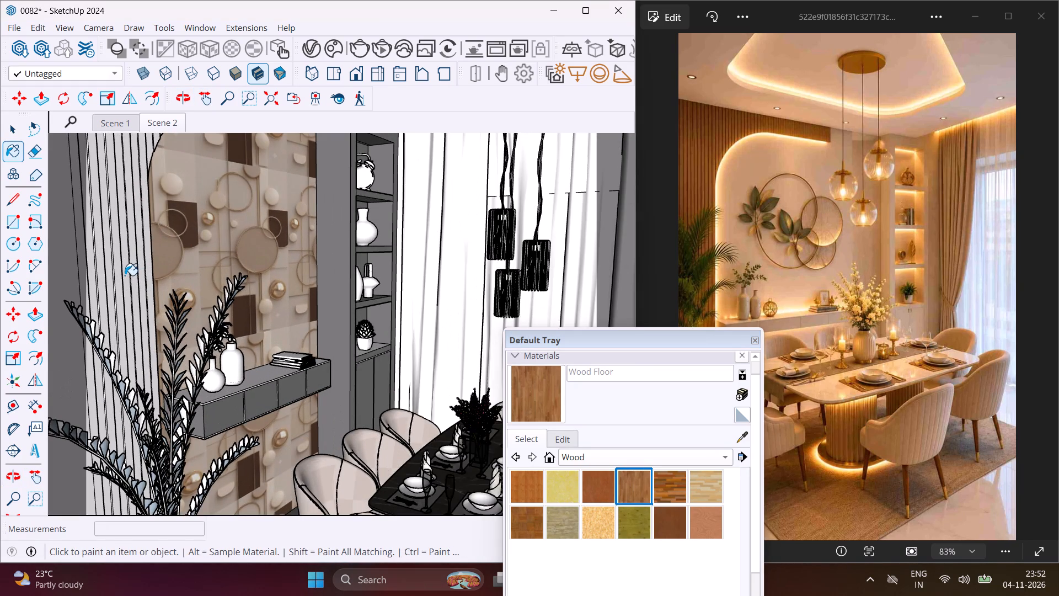
scroll(125, 275, up, 4)
click(117, 276)
click(140, 275)
click(146, 272)
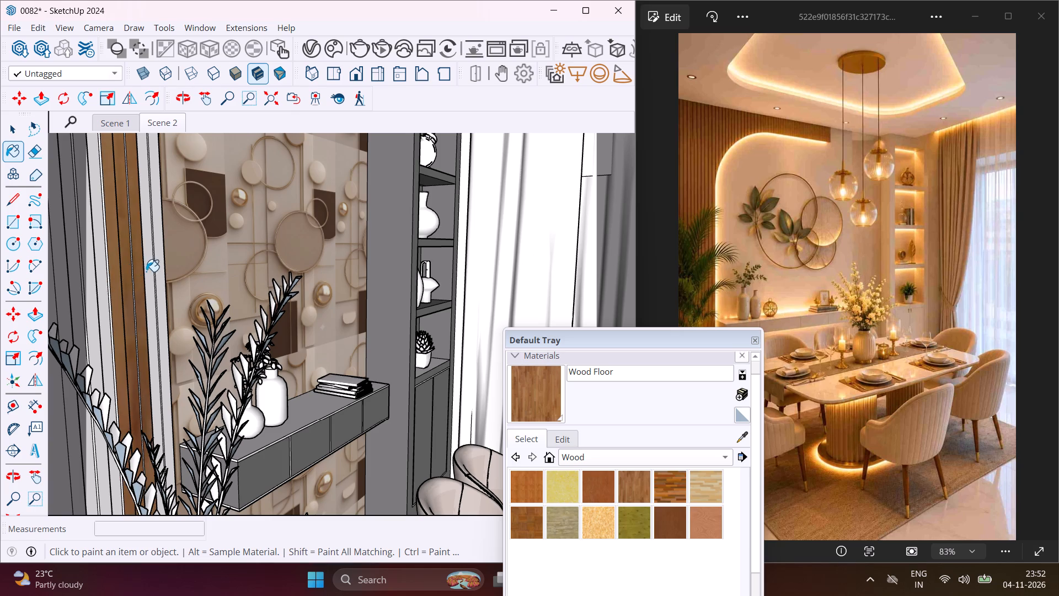
click(157, 272)
Paint the remaining full-height white slats behind the plant with Wood Floor.
scroll(157, 272, down, 4)
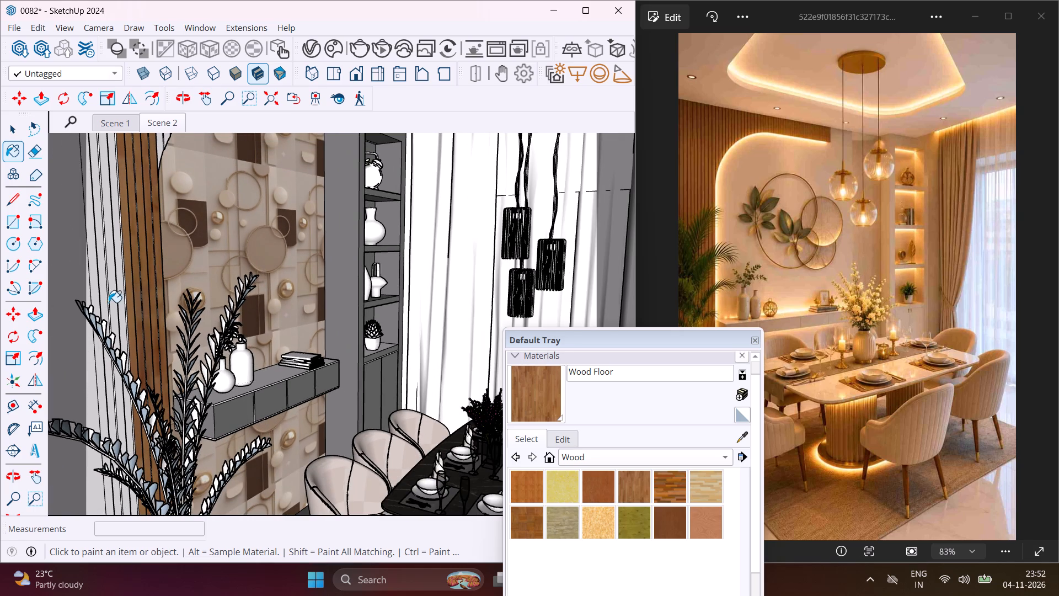
click(109, 302)
click(101, 302)
click(94, 300)
scroll(102, 294, up, 3)
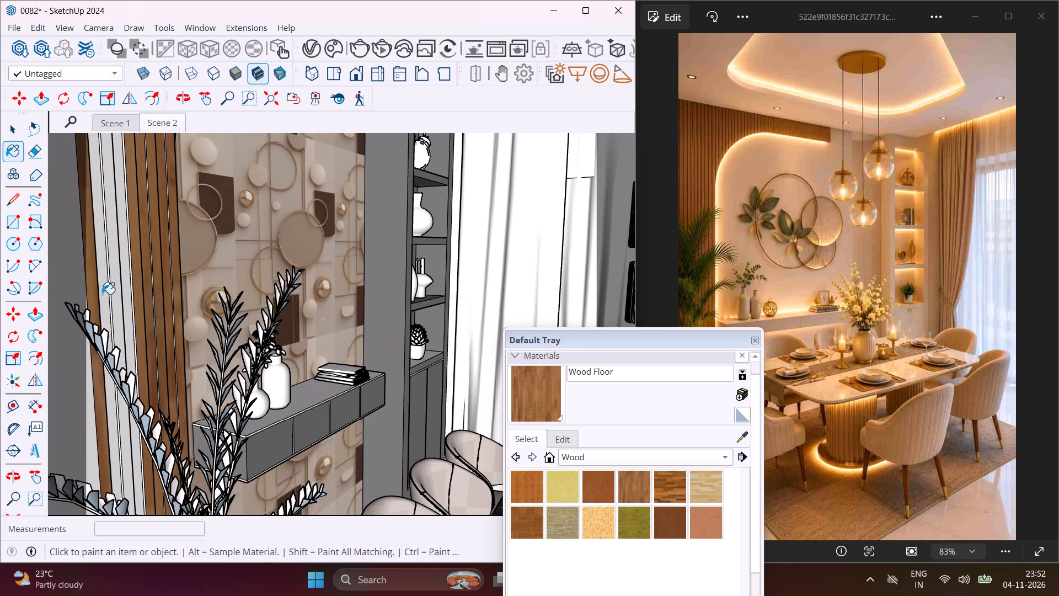
click(102, 294)
click(108, 293)
click(115, 294)
click(121, 294)
click(125, 294)
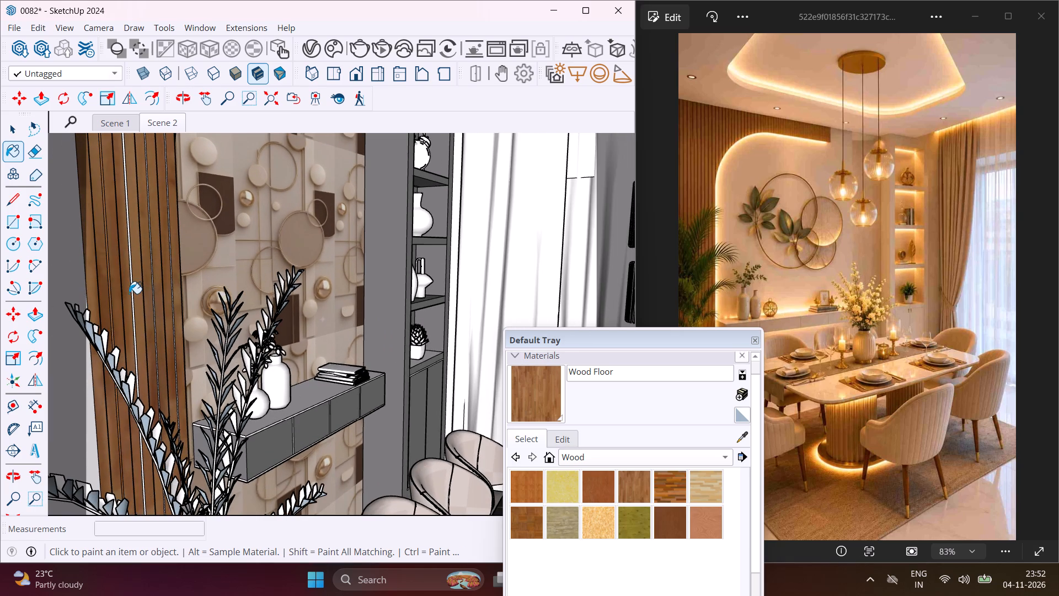
Paint the thin white strips left between the full-height slats with Wood Floor.
scroll(135, 291, up, 7)
click(128, 295)
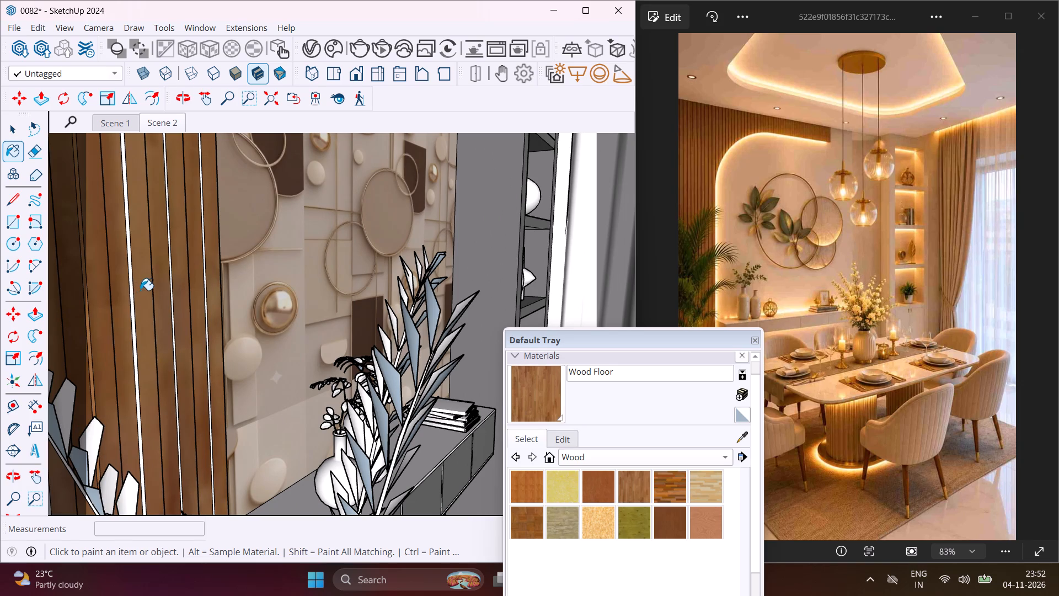
click(129, 289)
click(131, 289)
scroll(138, 289, up, 4)
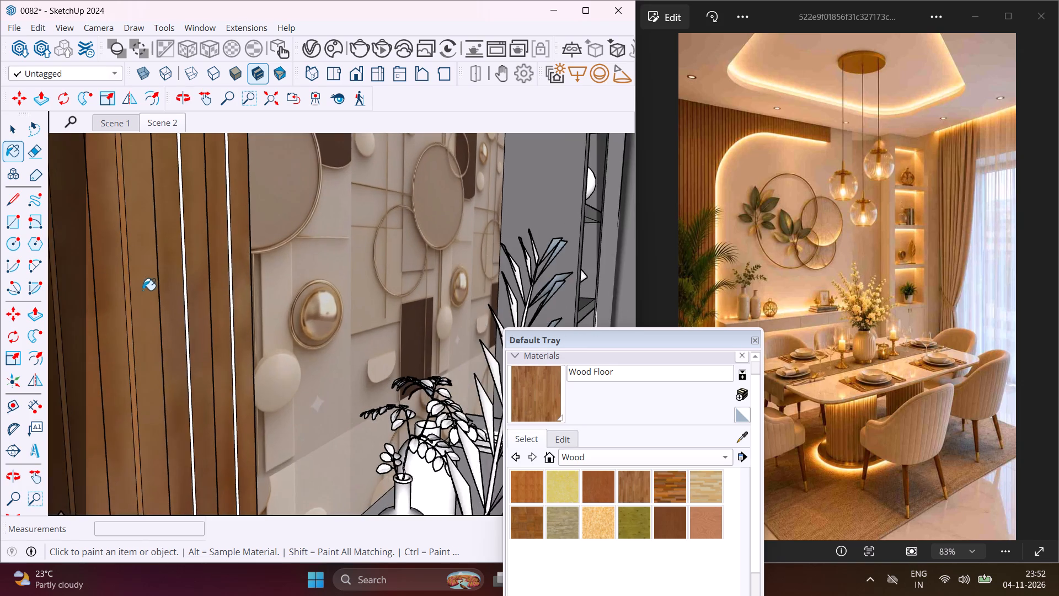
scroll(163, 290, up, 2)
click(184, 290)
click(188, 289)
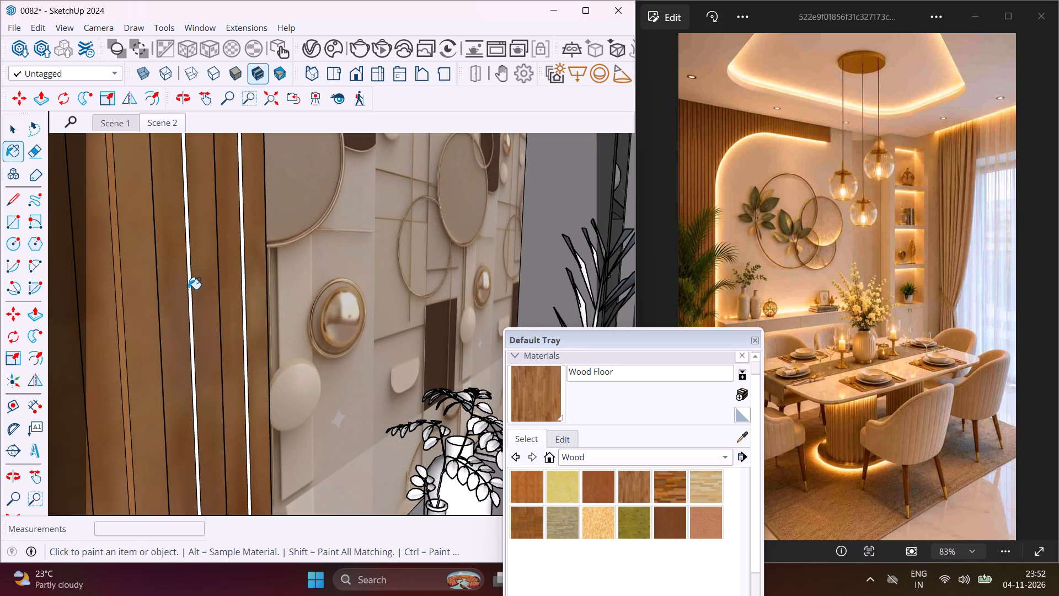
click(191, 289)
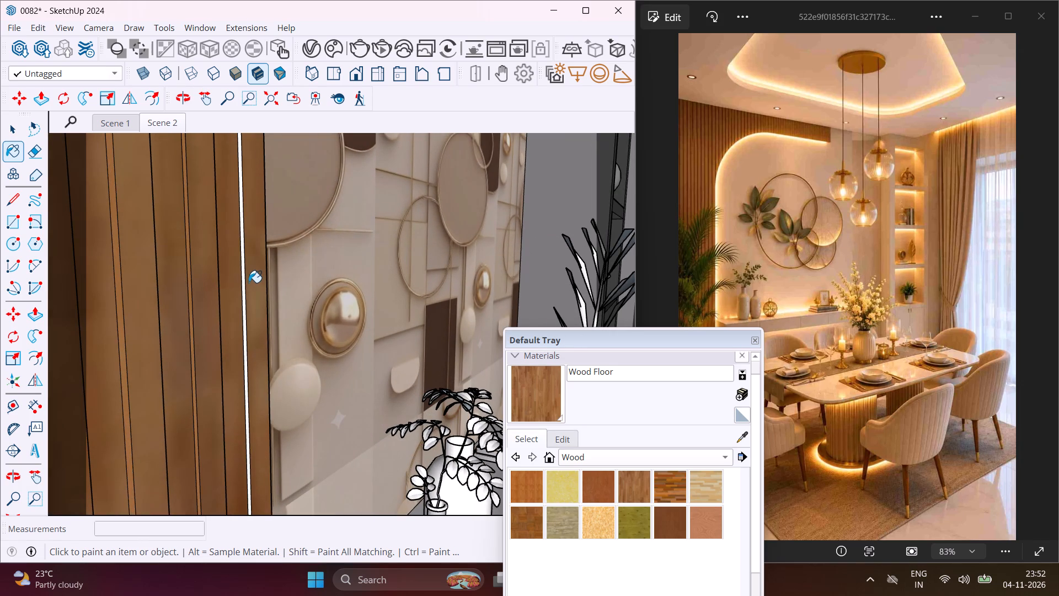
click(242, 282)
scroll(240, 271, up, 3)
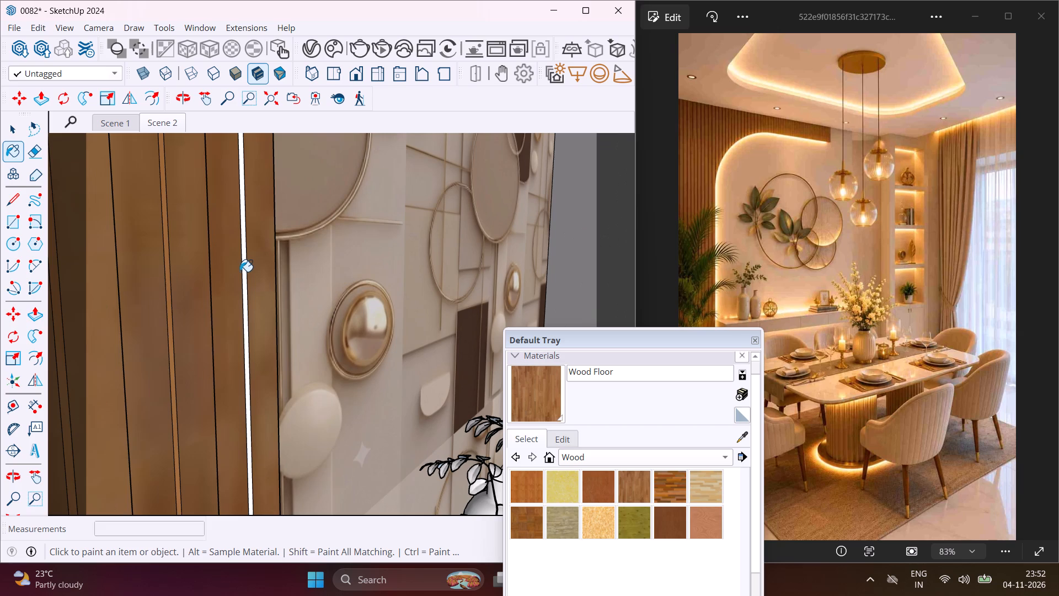
click(242, 272)
click(243, 271)
click(243, 271)
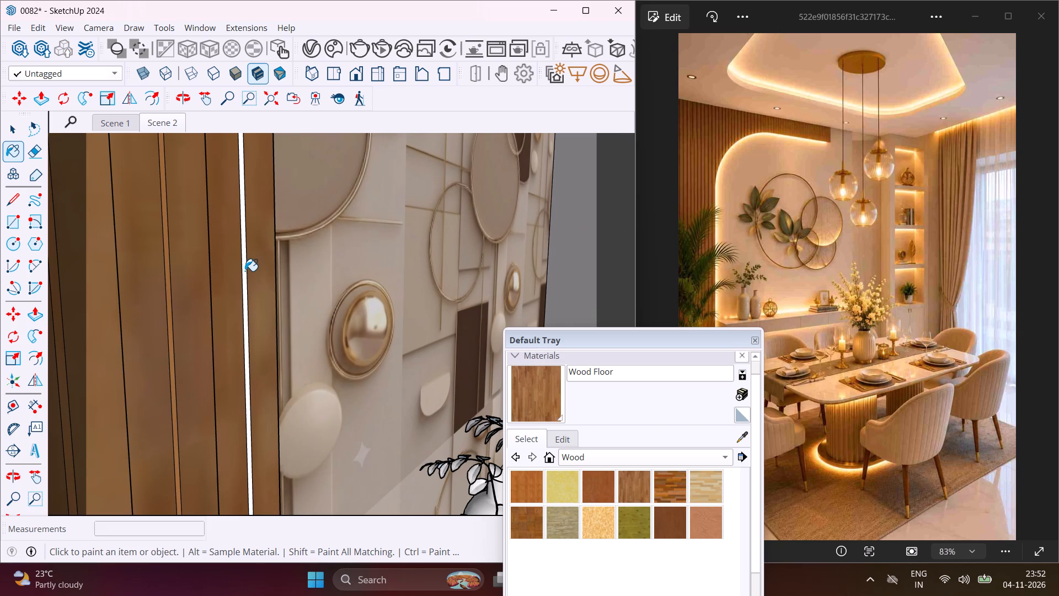
click(245, 271)
Paint the narrow grey side faces in the grooves between the full-height slats with Wood Floor.
scroll(245, 270, down, 10)
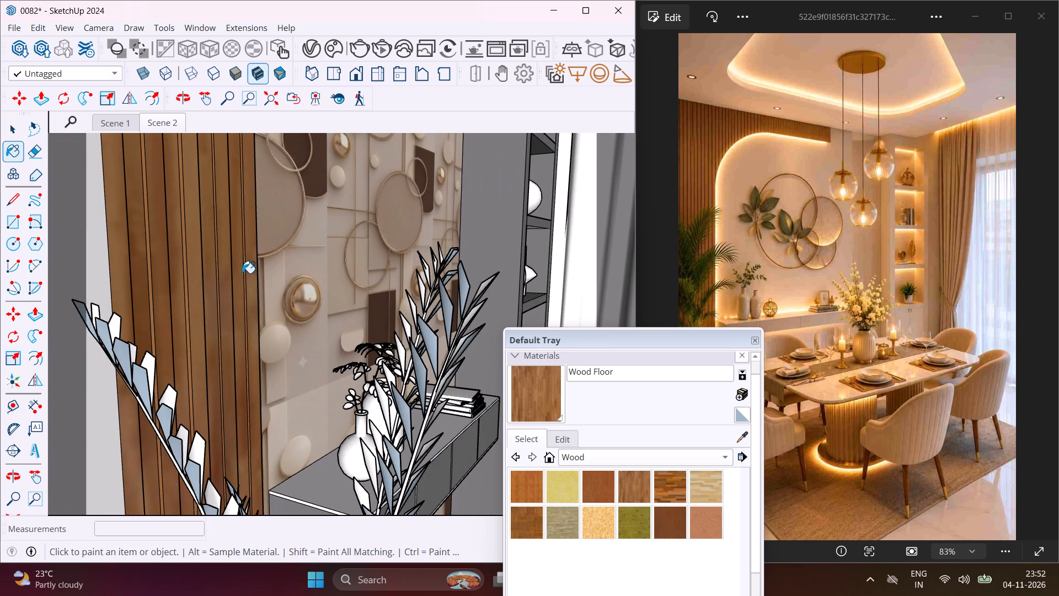
middle_drag(195, 291, 82, 320)
scroll(132, 307, up, 4)
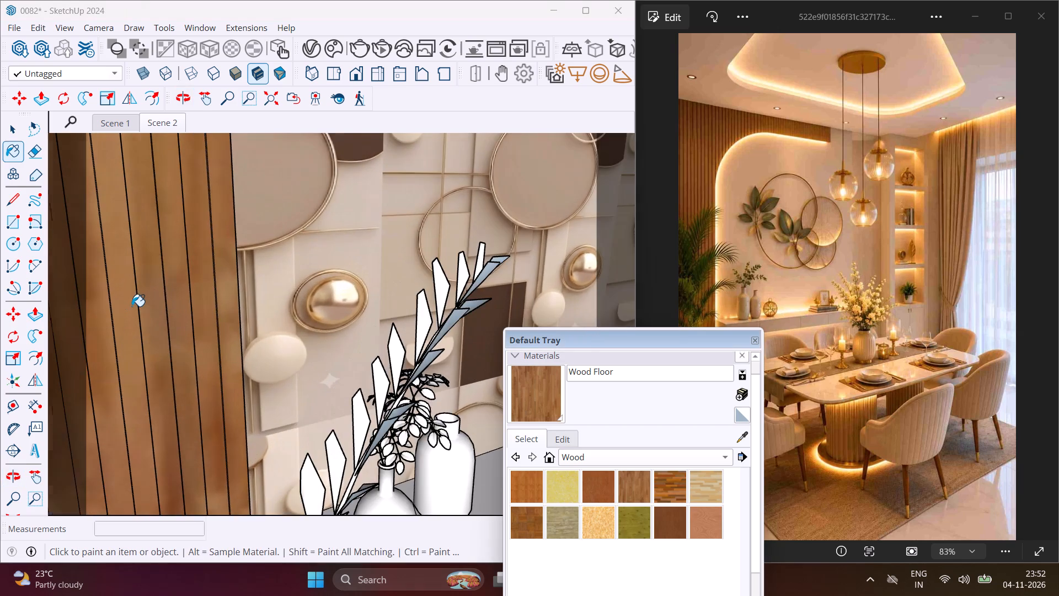
middle_drag(127, 307, 29, 318)
scroll(101, 308, up, 4)
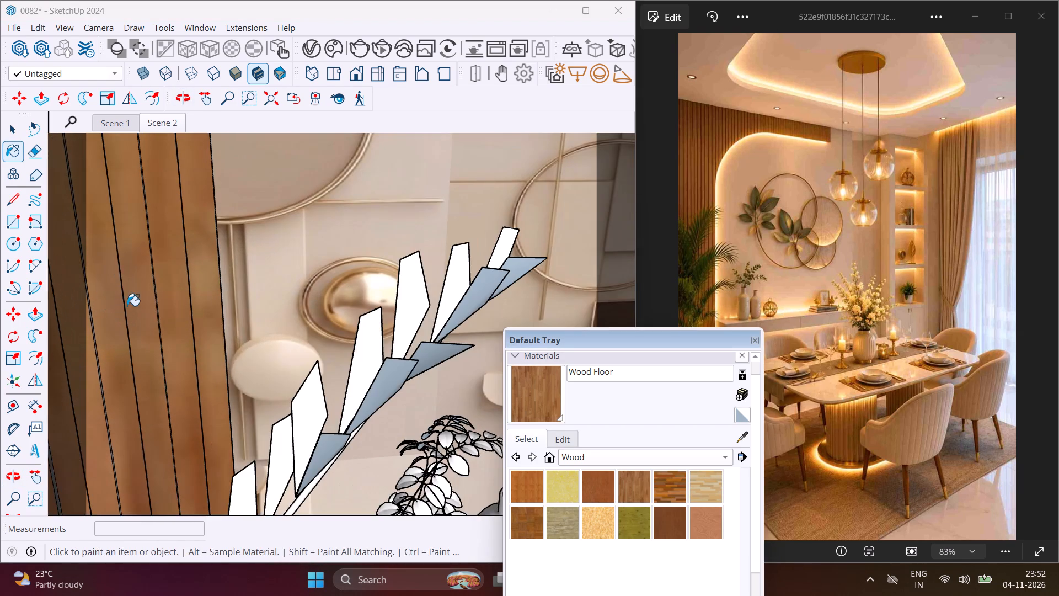
middle_drag(132, 306, 74, 297)
scroll(96, 304, up, 6)
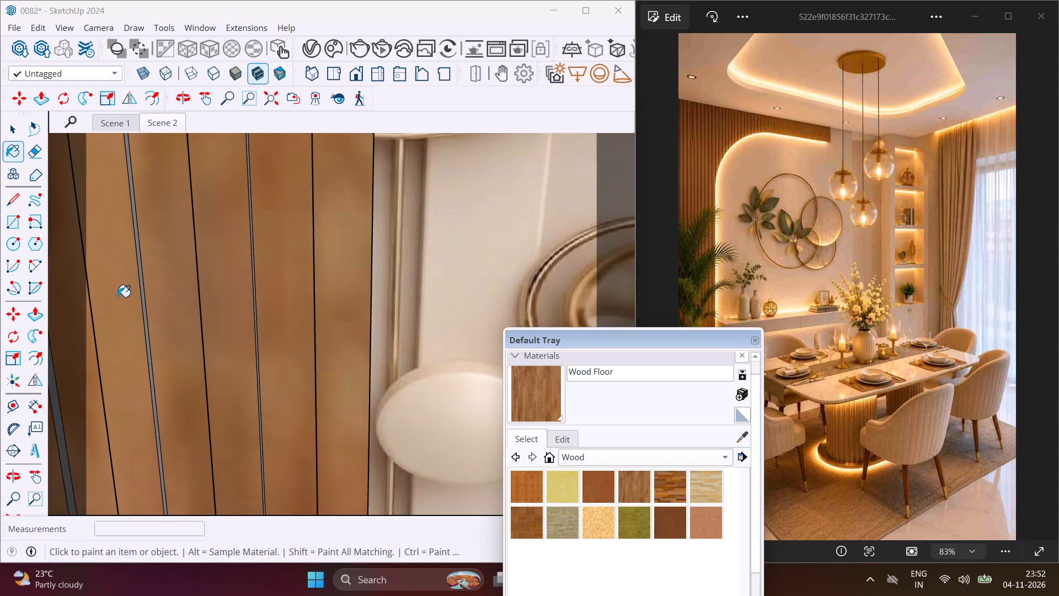
scroll(117, 297, up, 3)
click(142, 283)
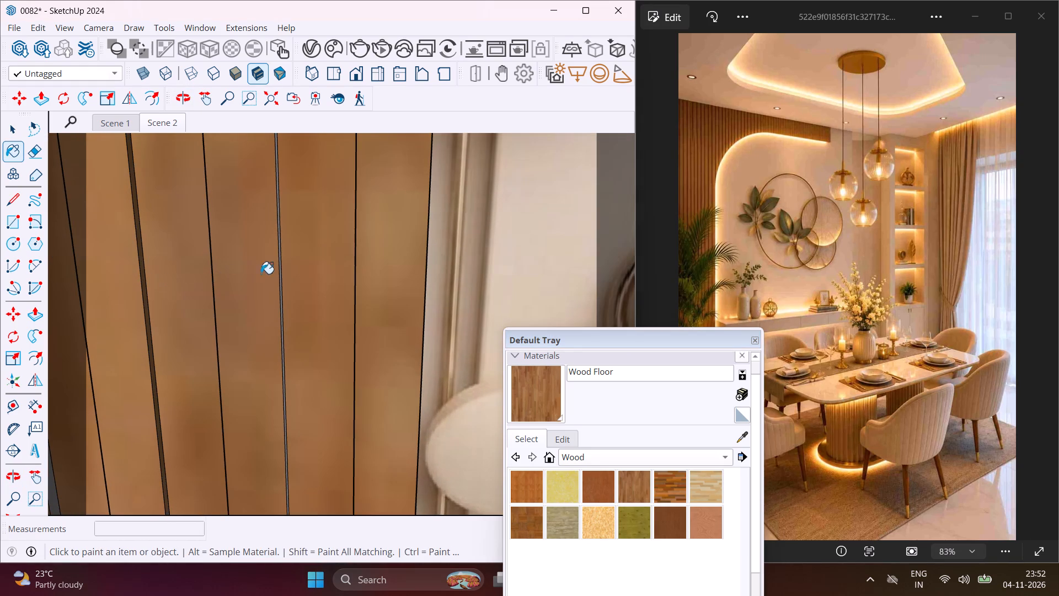
click(280, 266)
middle_drag(287, 269, 213, 267)
scroll(270, 273, up, 3)
click(287, 267)
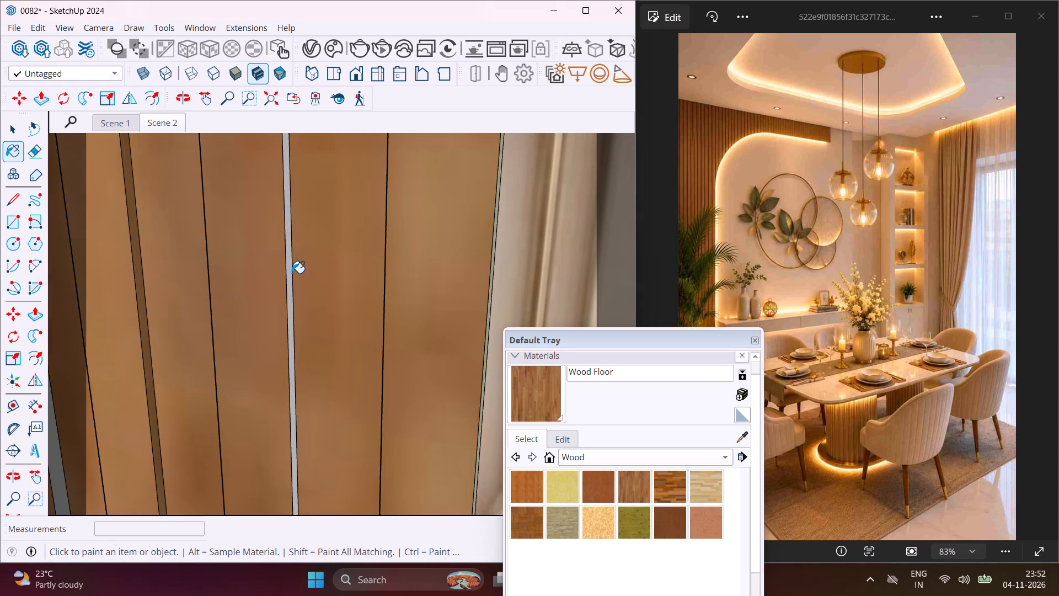
click(288, 273)
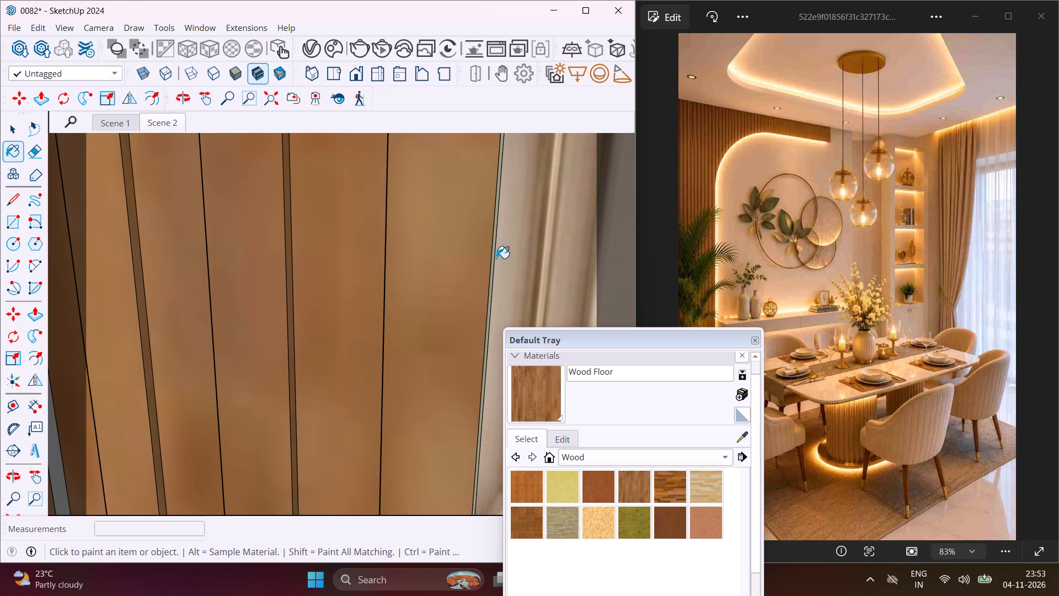
click(493, 257)
scroll(403, 263, down, 5)
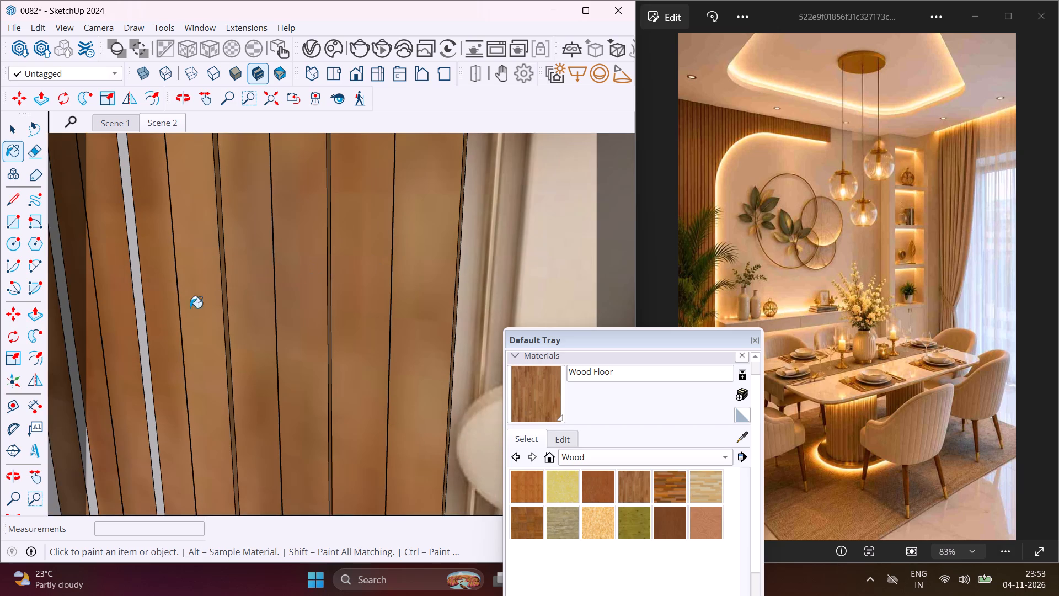
click(144, 343)
scroll(110, 430, up, 2)
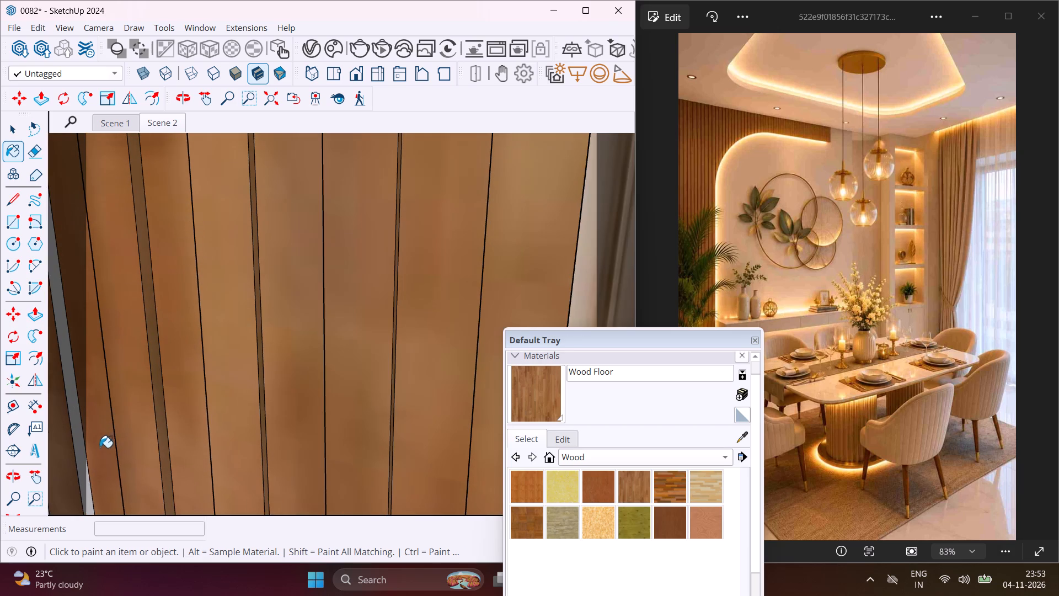
click(88, 492)
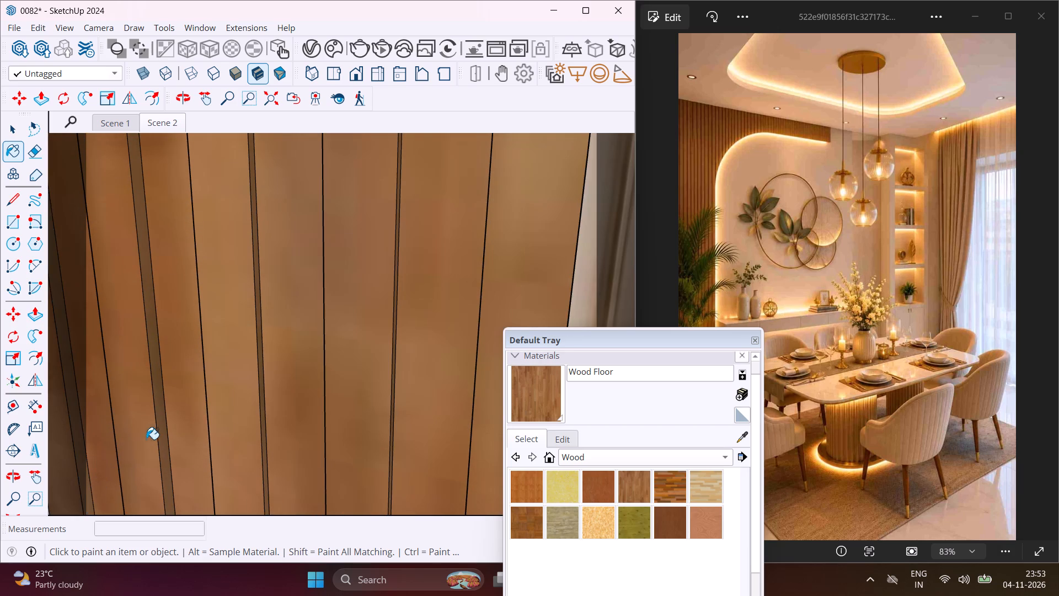
Paint the short white slats above the arch's curved corner with Wood Floor.
scroll(165, 417, down, 8)
middle_drag(165, 417, 268, 384)
scroll(255, 343, down, 2)
middle_drag(255, 344, 324, 286)
scroll(269, 304, down, 2)
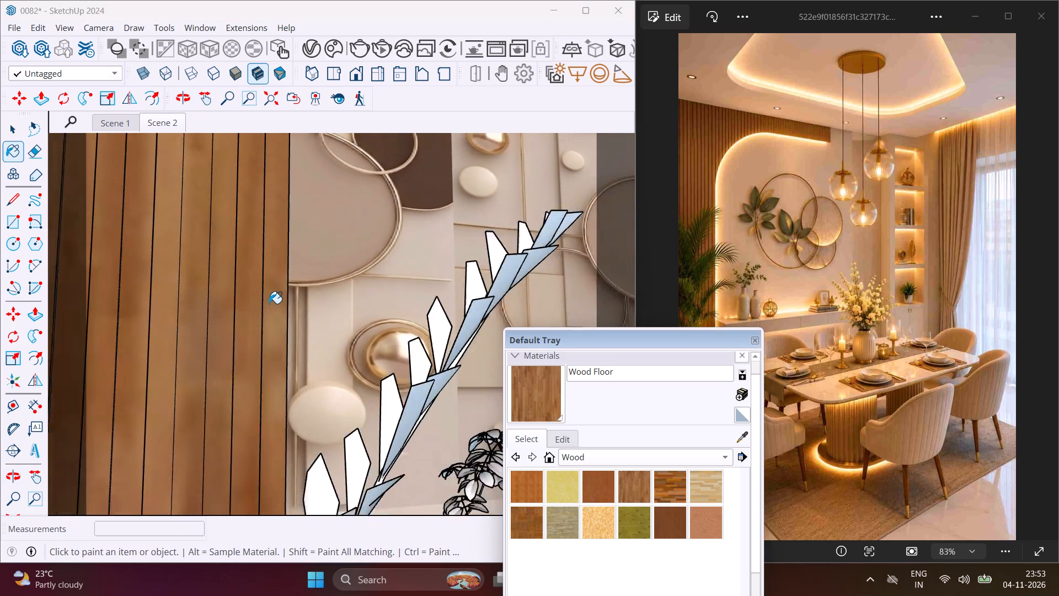
scroll(269, 304, down, 9)
middle_drag(287, 301, 239, 349)
scroll(239, 349, down, 4)
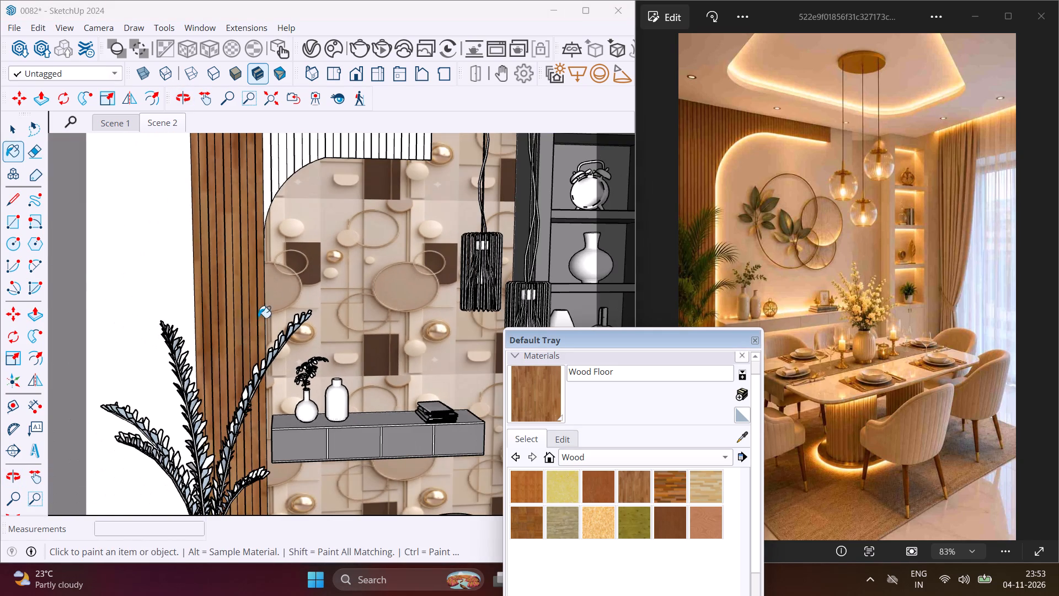
scroll(268, 187, up, 2)
click(268, 187)
click(273, 180)
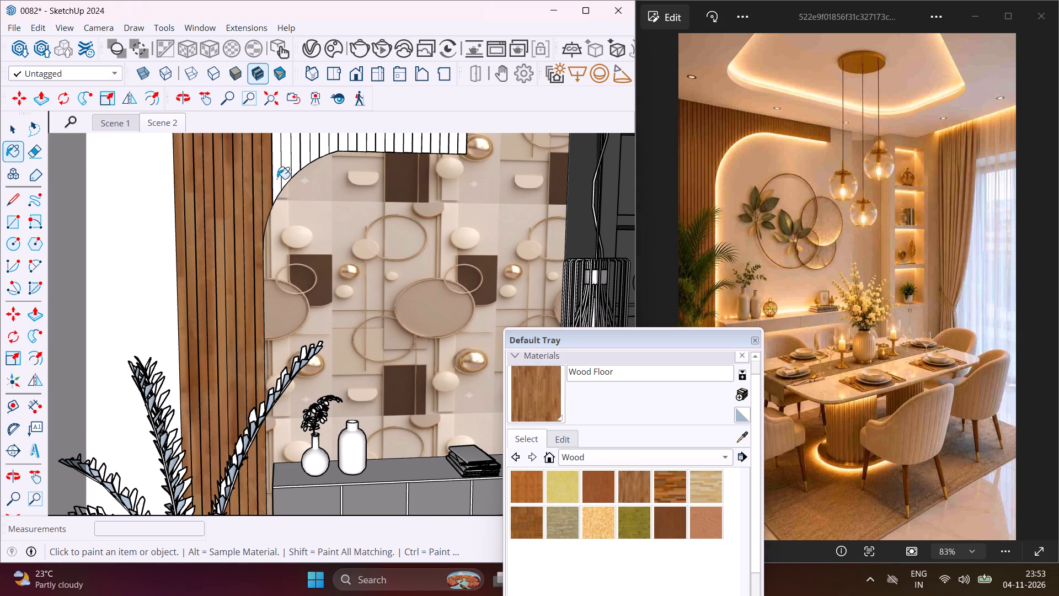
click(289, 169)
click(298, 162)
click(308, 156)
click(320, 151)
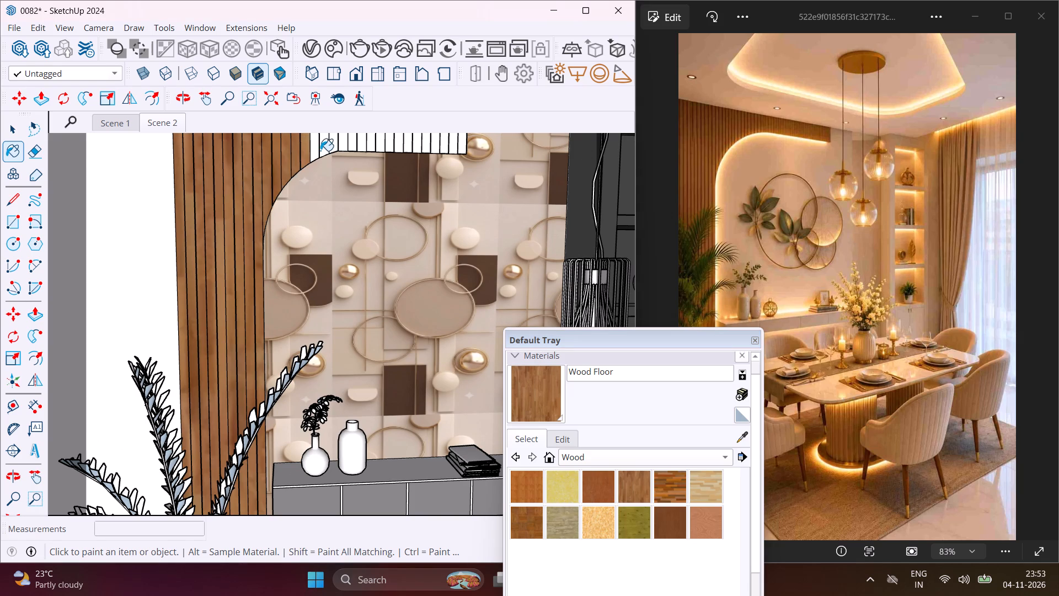
Paint the short white slats above the arch's straight top edge, through to the panel's far end, with Wood Floor.
click(332, 145)
click(343, 150)
click(354, 146)
click(360, 146)
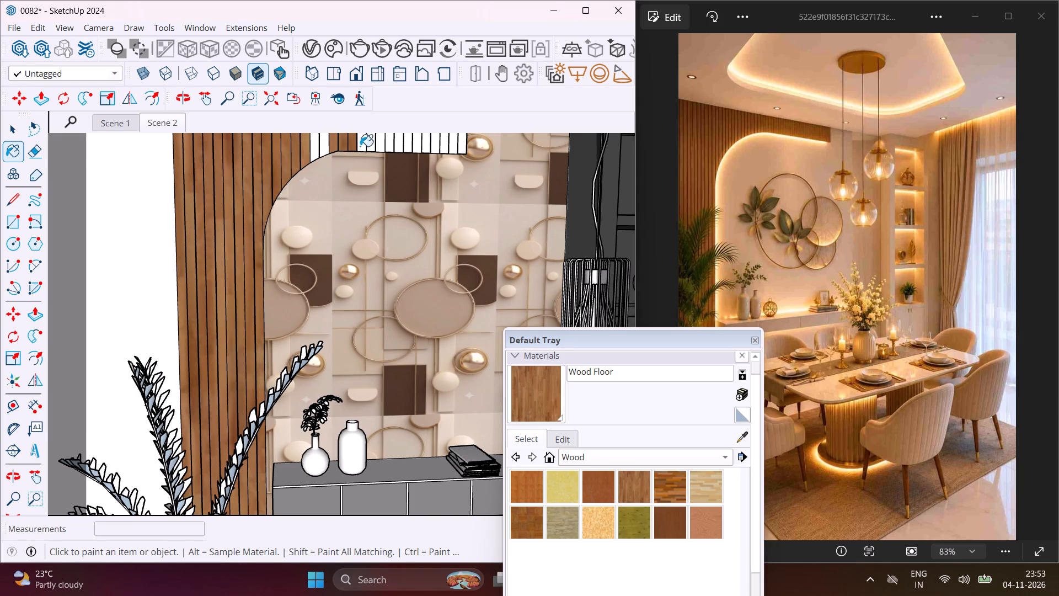
click(376, 143)
click(387, 145)
click(416, 147)
click(433, 143)
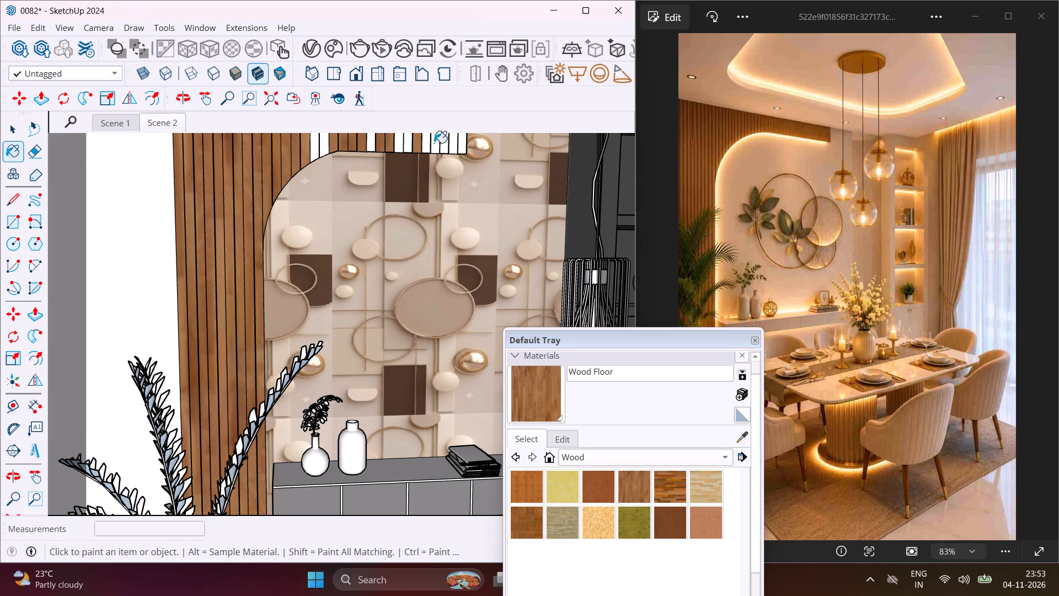
click(445, 146)
click(453, 150)
click(461, 147)
Paint the white strips still left between the short slats above the arch with Wood Floor.
click(442, 144)
click(425, 147)
click(409, 148)
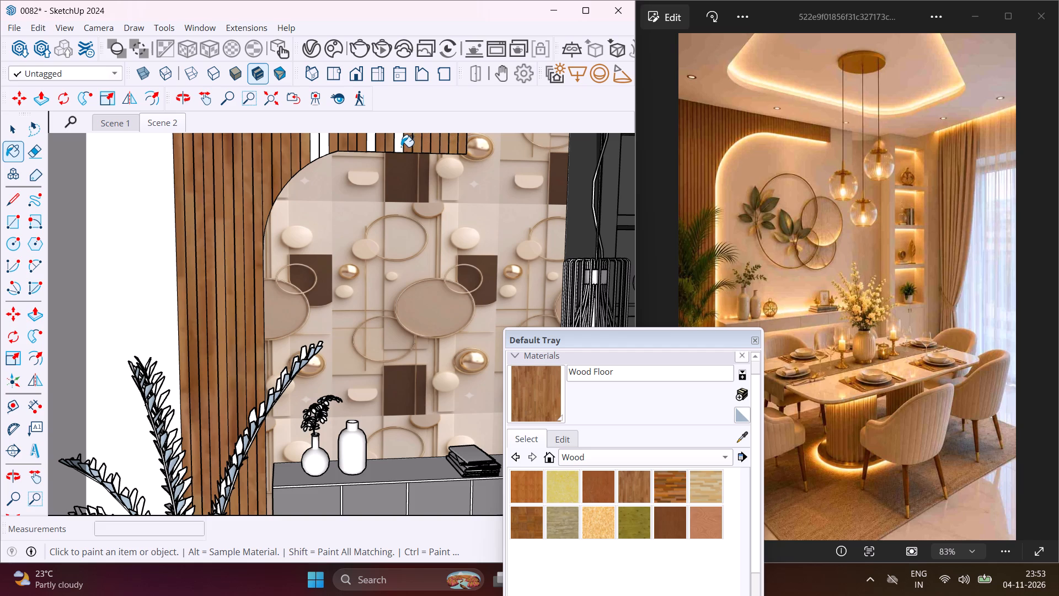
click(401, 147)
click(373, 145)
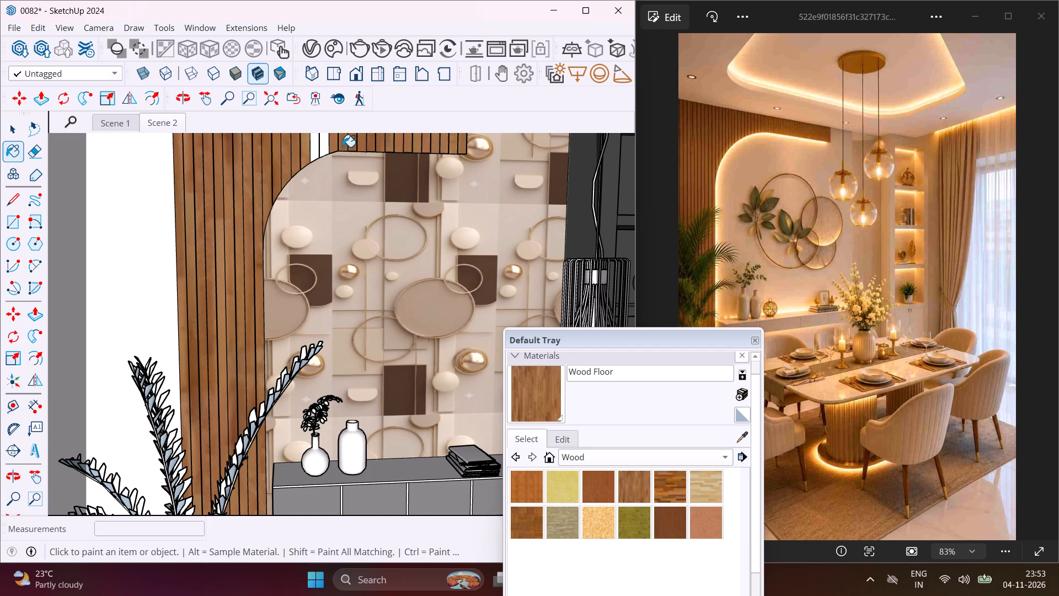
click(326, 150)
click(315, 151)
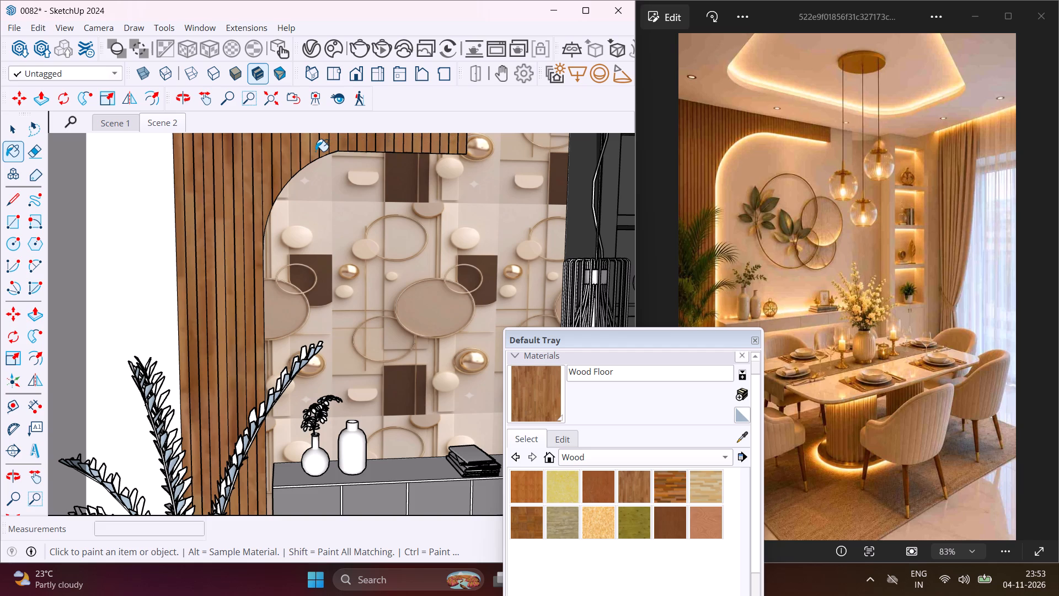
Examine the painted slatted panel from several angles, then return to the Scene 2 view.
middle_drag(318, 150, 387, 119)
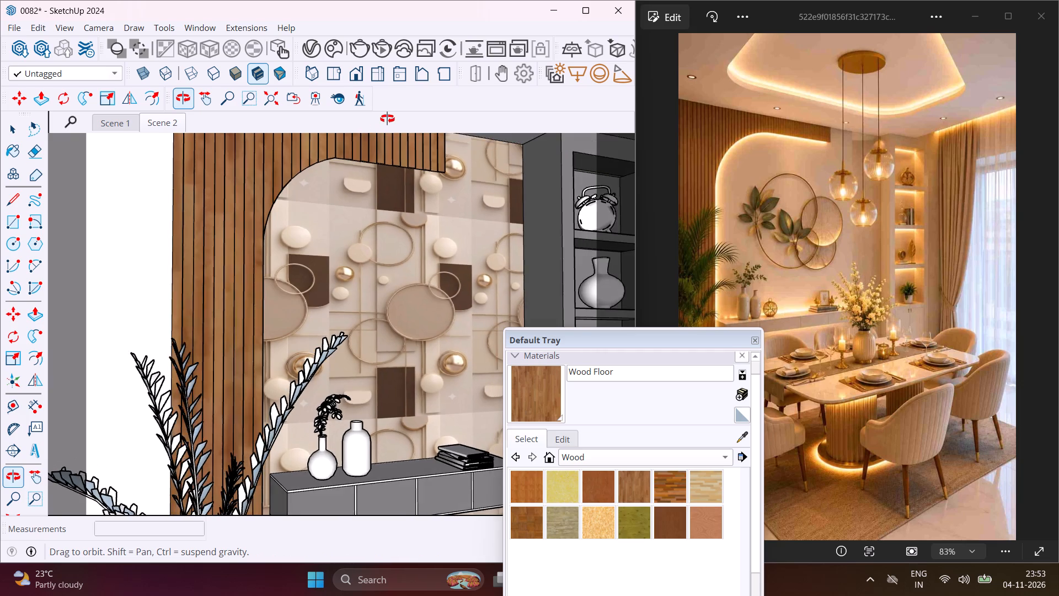
middle_drag(387, 119, 306, 123)
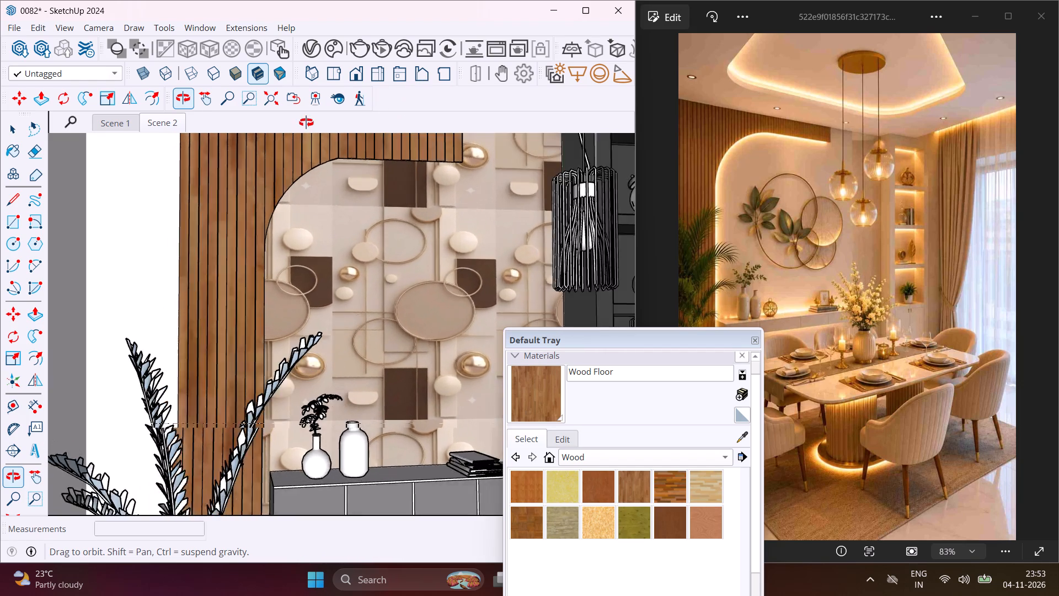
middle_drag(306, 123, 399, 132)
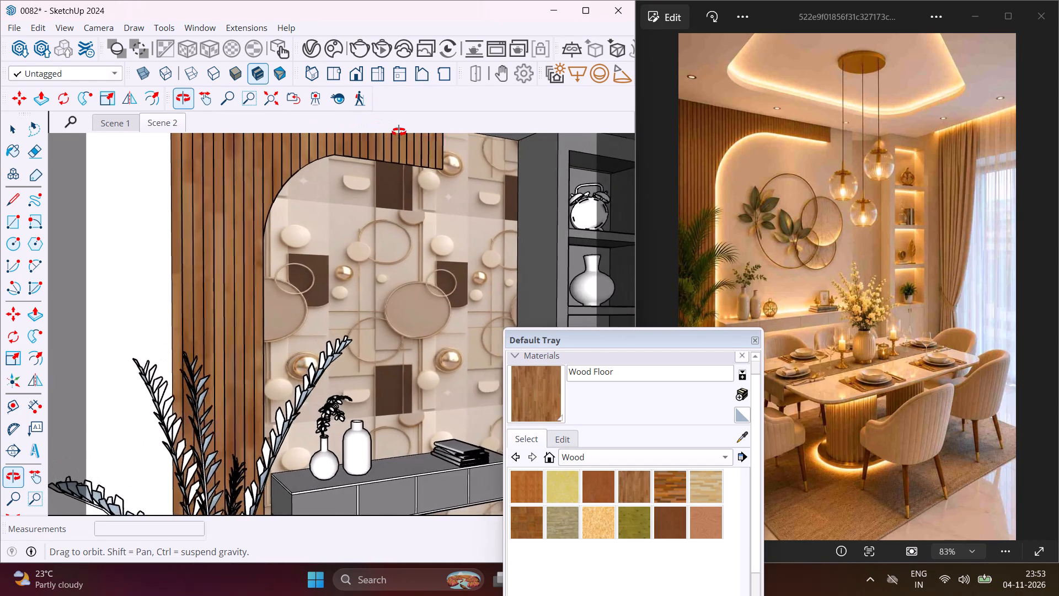
middle_drag(399, 132, 413, 137)
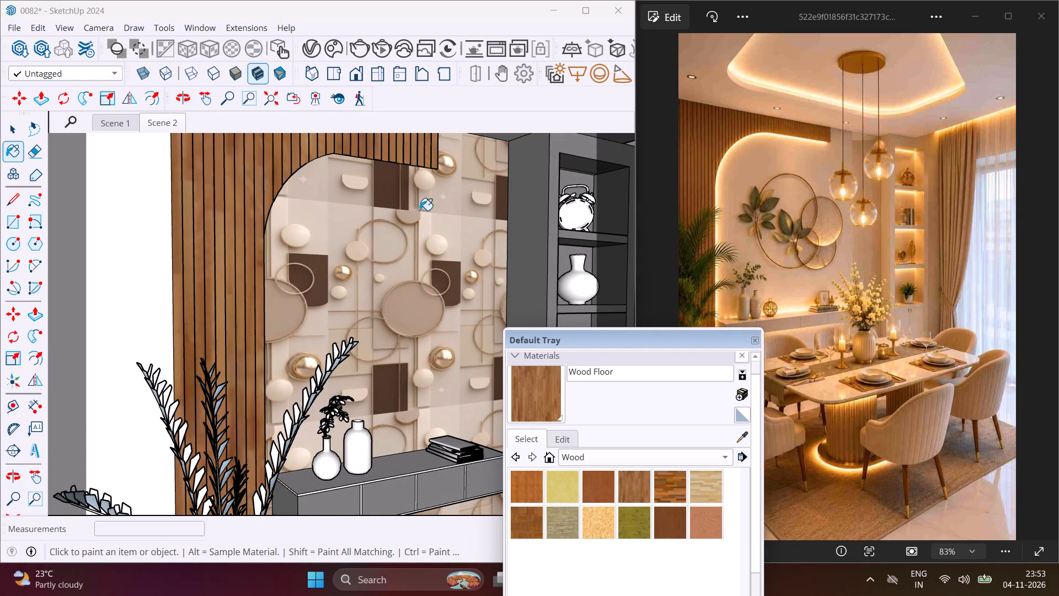
click(514, 361)
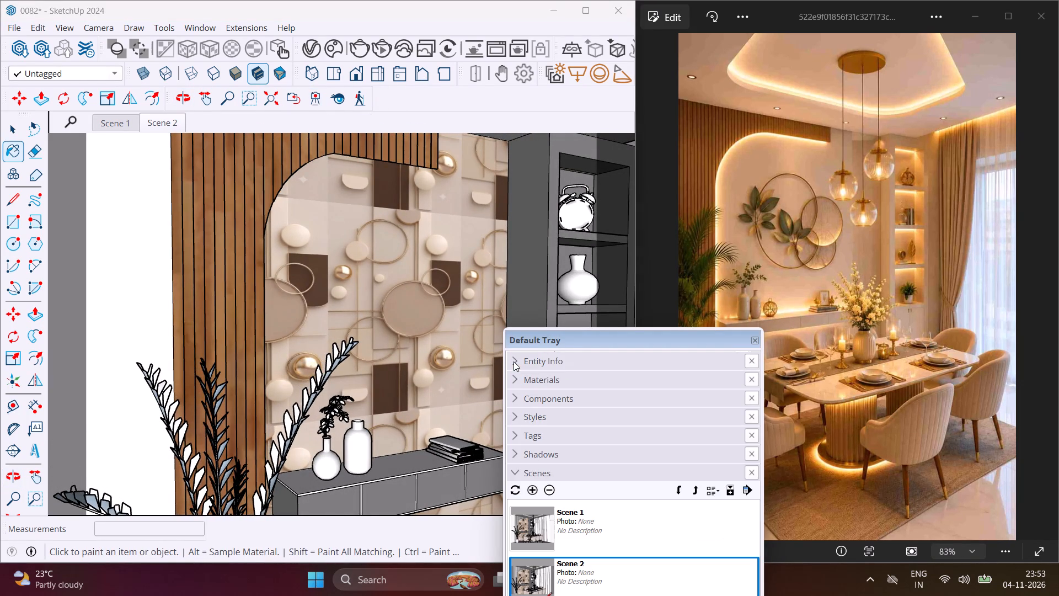
click(561, 568)
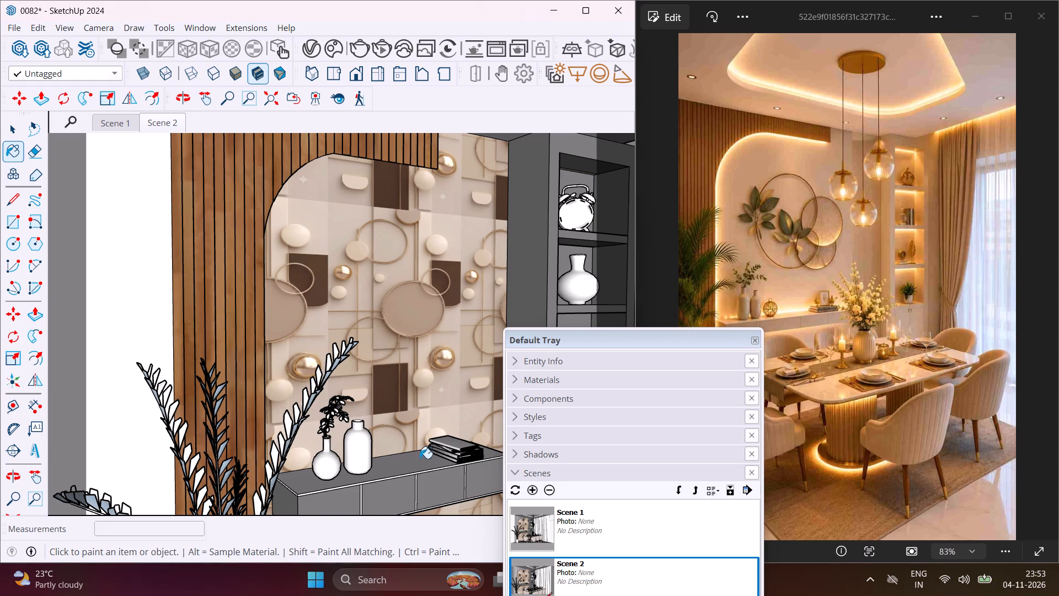
click(167, 128)
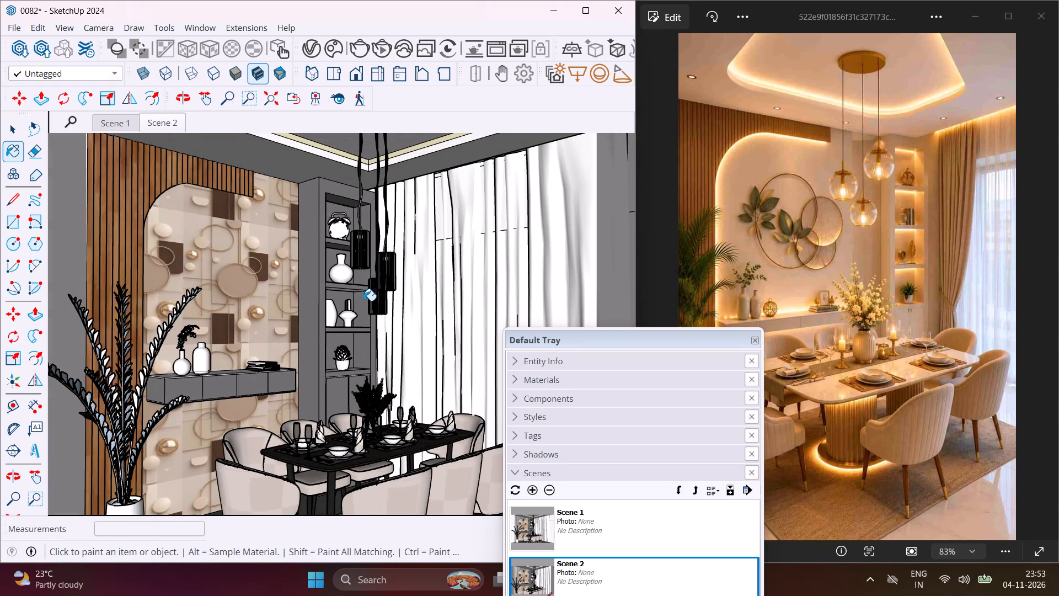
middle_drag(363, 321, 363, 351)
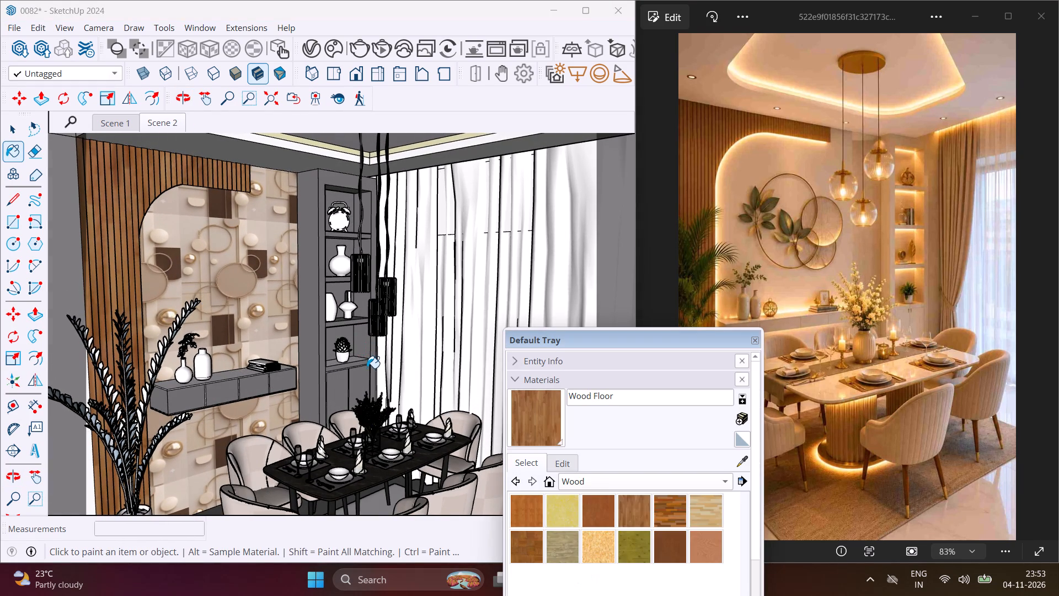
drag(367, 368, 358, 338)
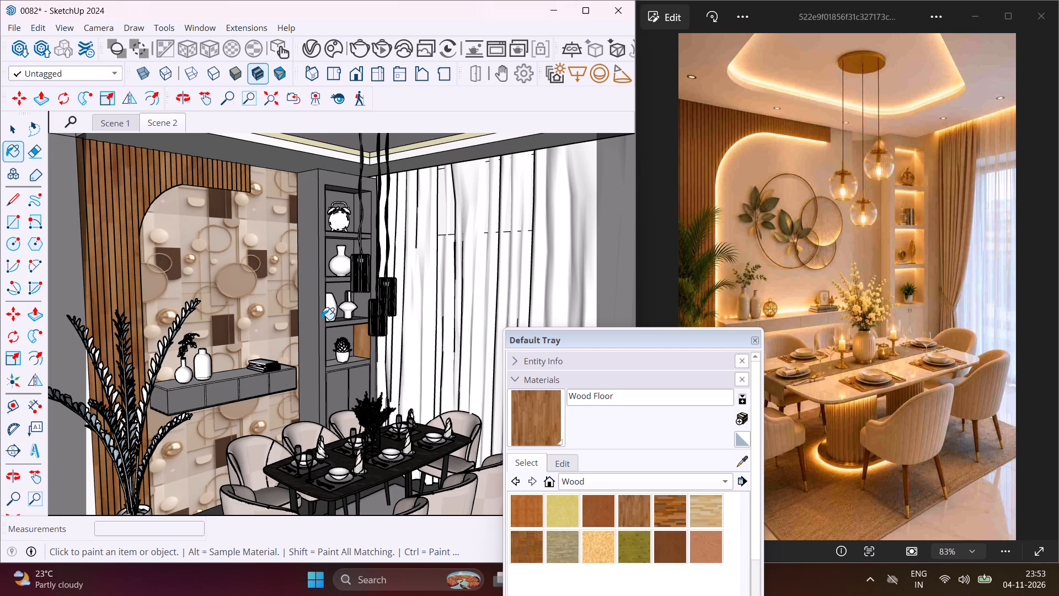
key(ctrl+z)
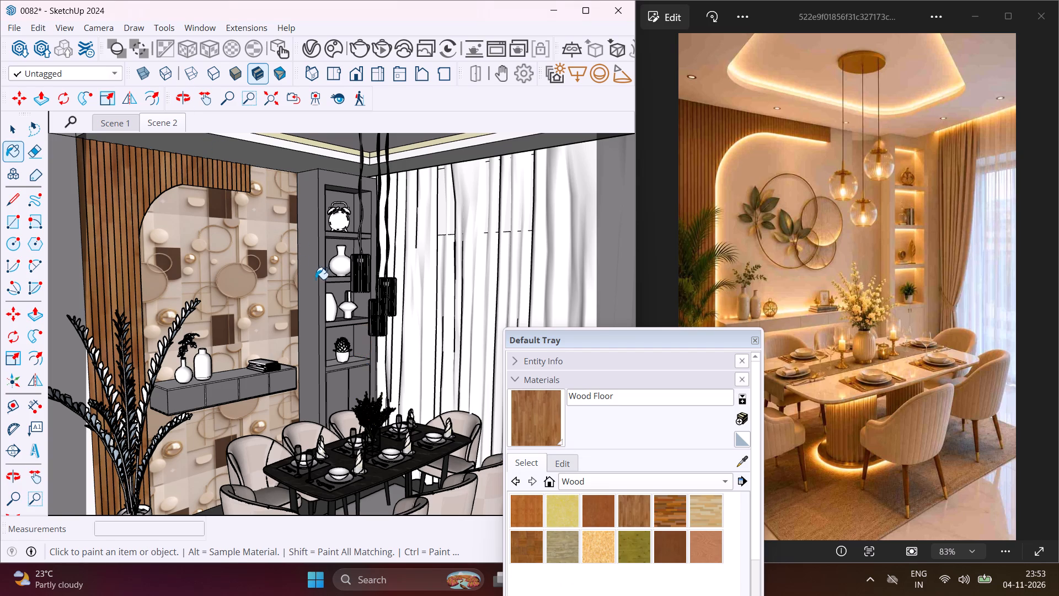
Save the dining room model with the wall panel, display shelves and dining set framed together.
click(202, 97)
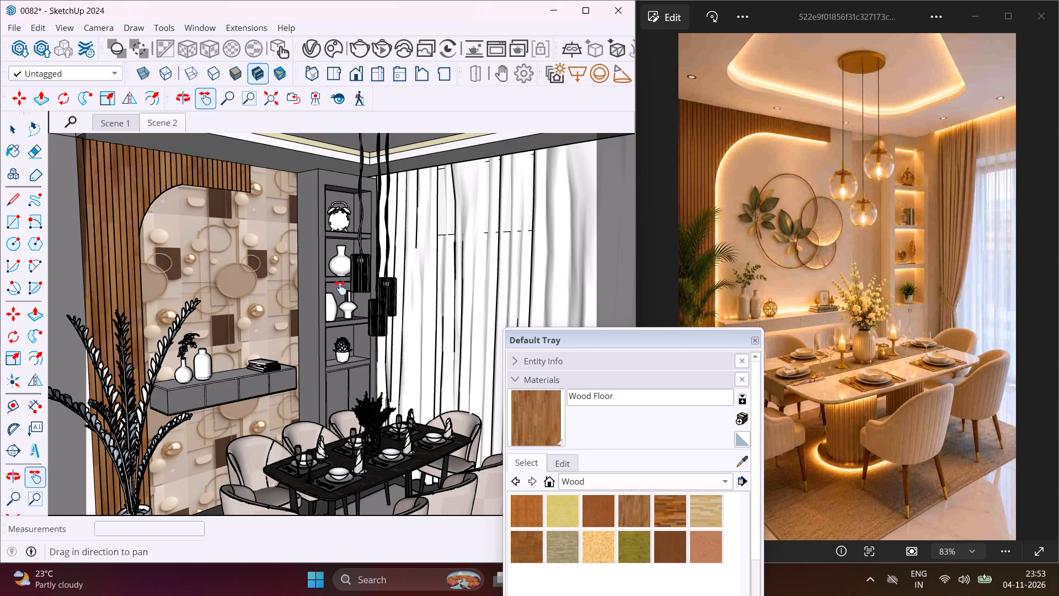
drag(350, 306, 334, 269)
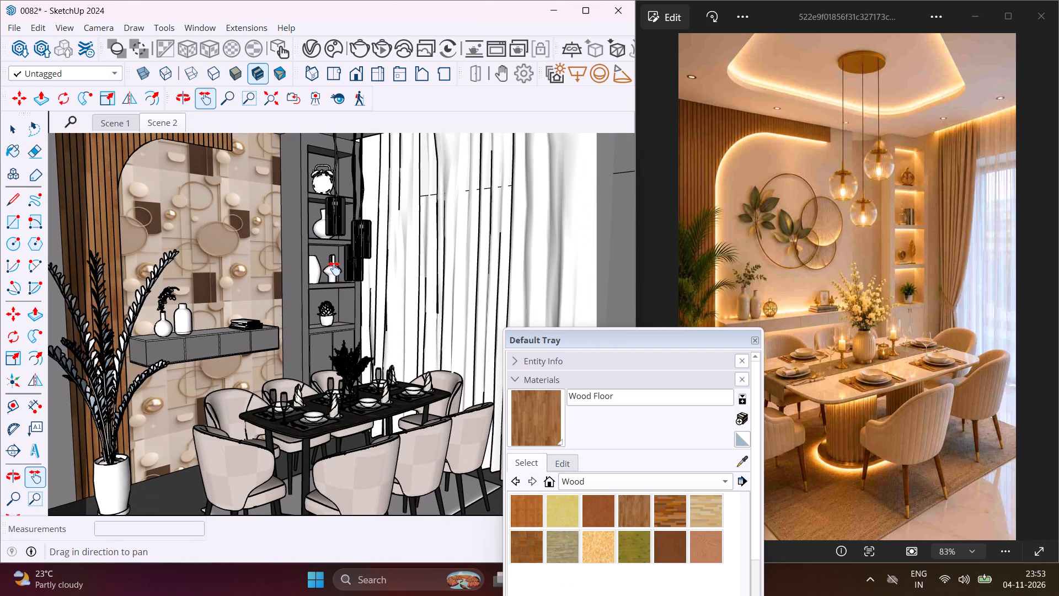
middle_drag(333, 276, 334, 248)
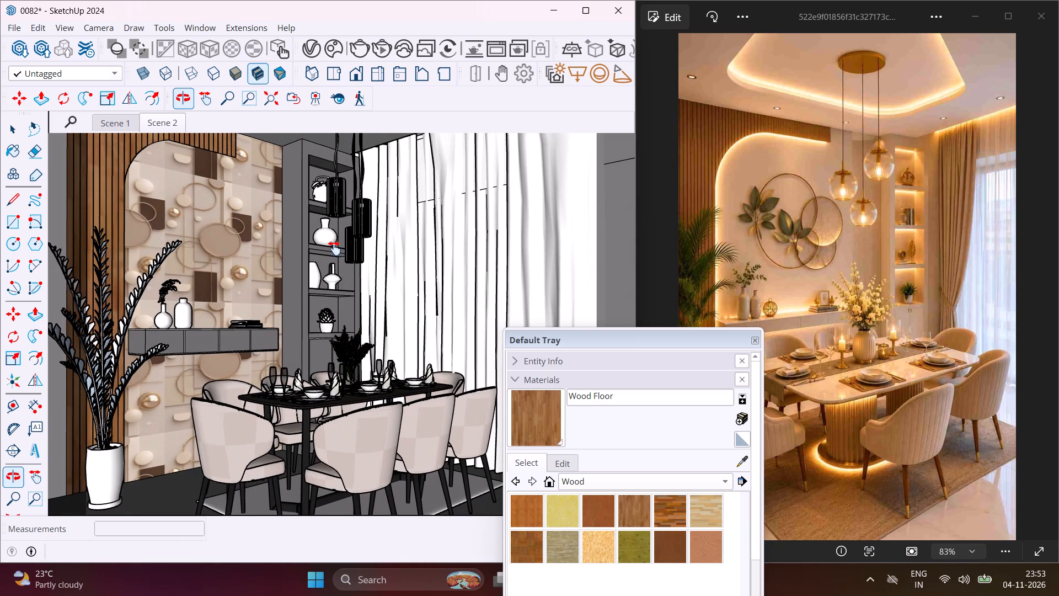
scroll(338, 273, down, 1)
drag(338, 273, 332, 289)
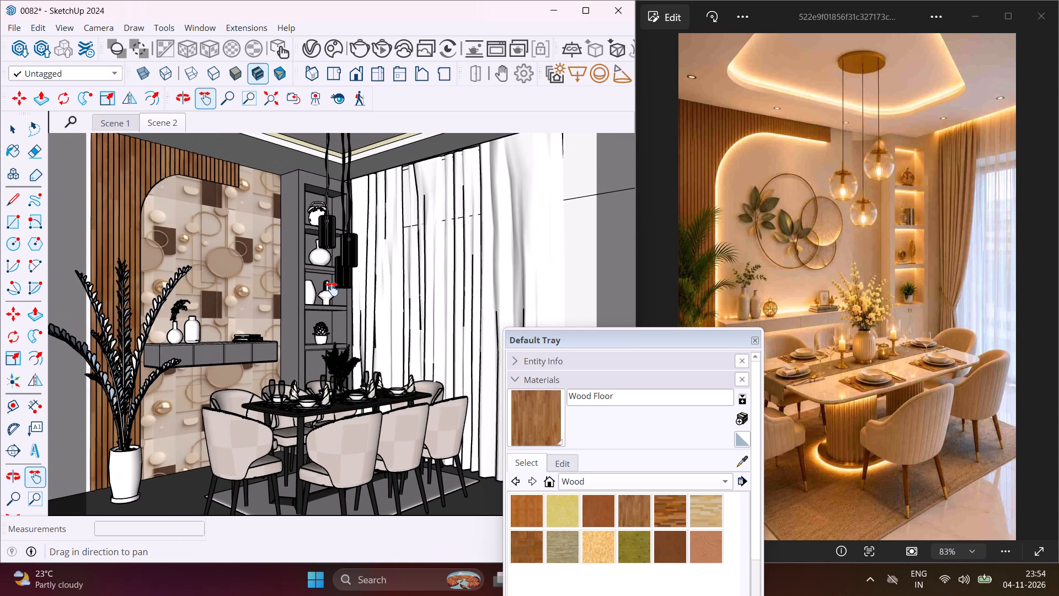
drag(332, 289, 331, 290)
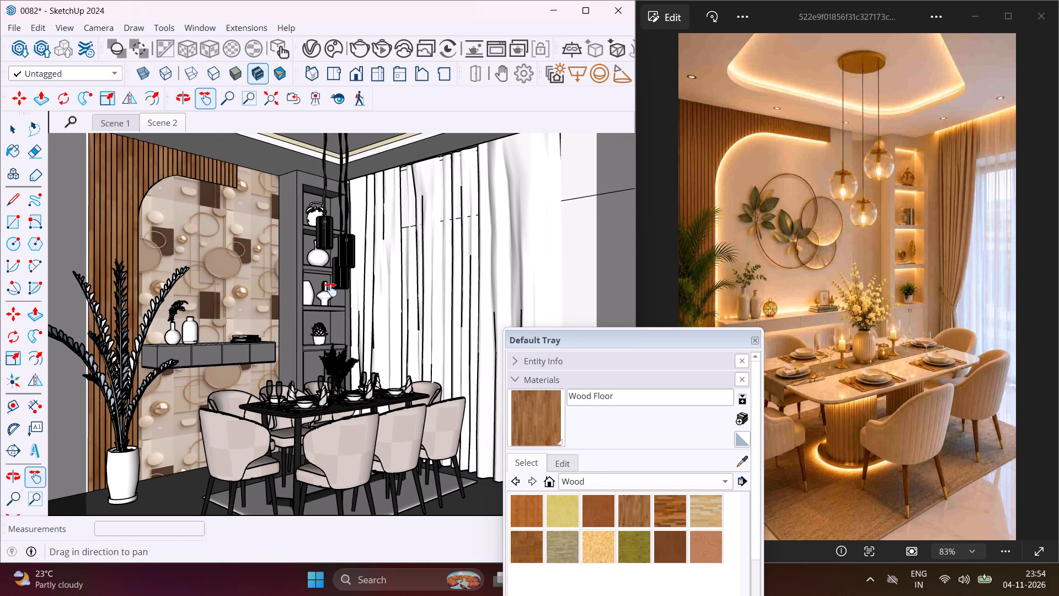
key(ctrl+s)
Minimize the model and reference image windows to reach the Downloads folder.
click(545, 14)
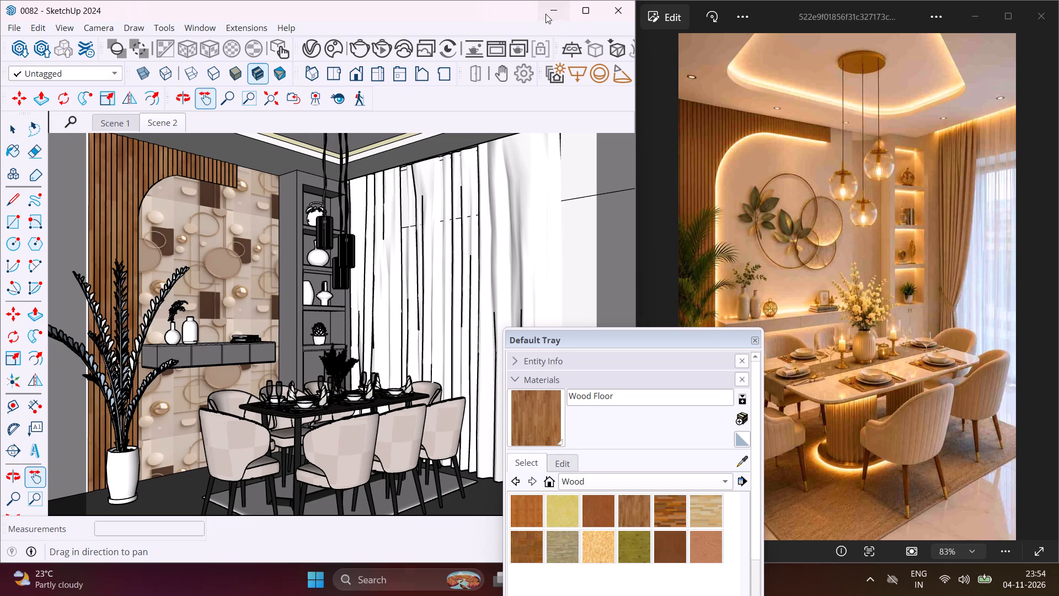
click(961, 14)
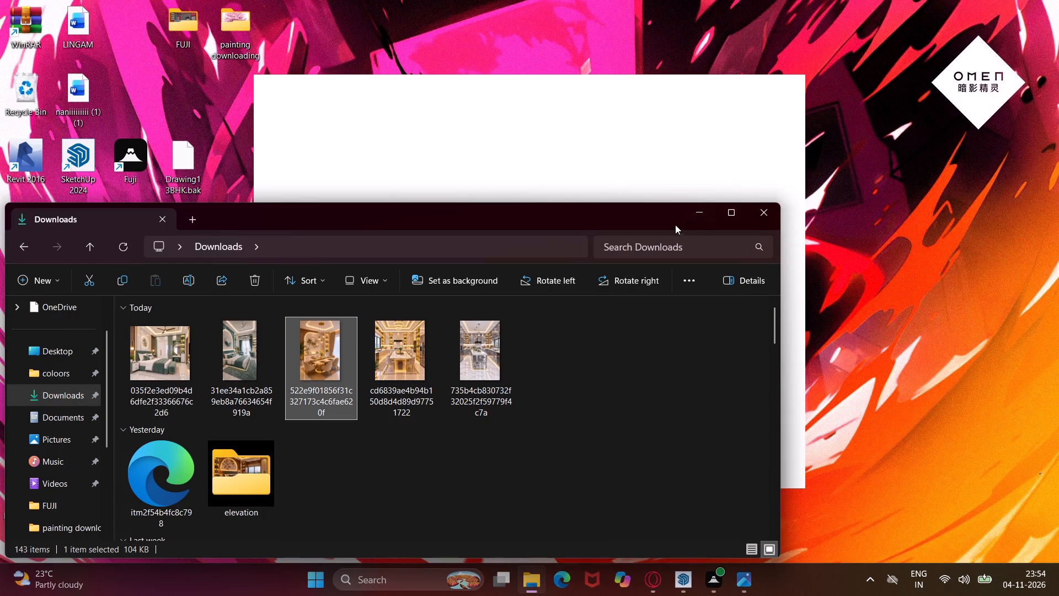